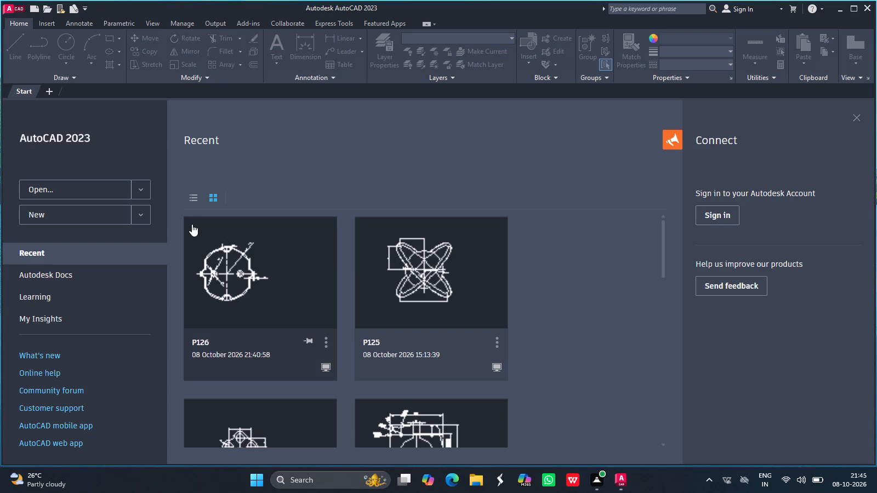
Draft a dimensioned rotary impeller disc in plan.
Create a new drawing from the acadiso.dwt template.
left_click(48, 215)
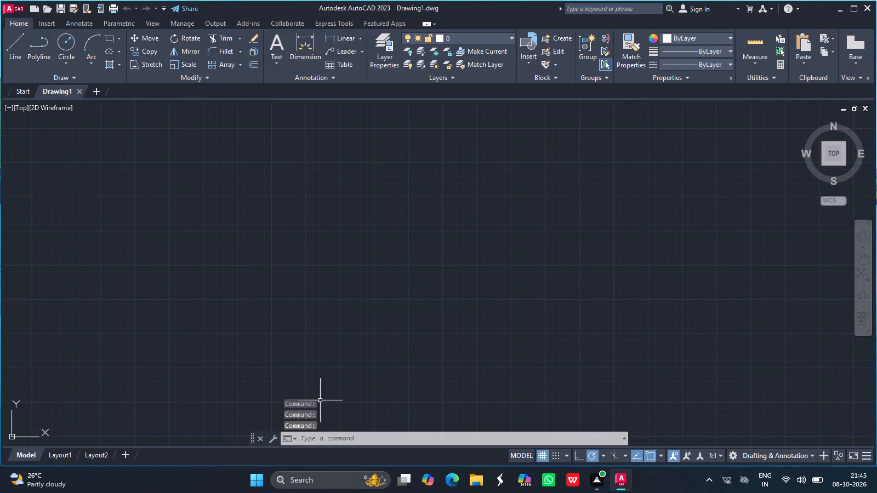
Turn on command logging with LOGFILEON.
left_click(412, 437)
type("logf")
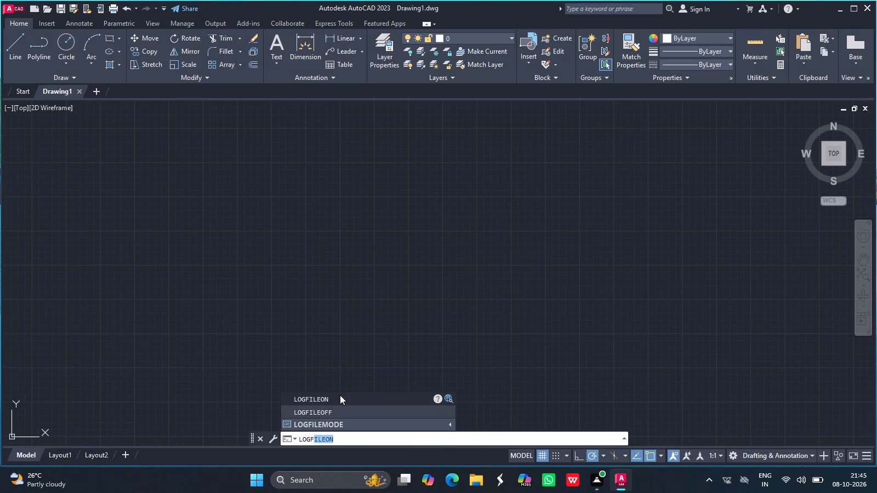
left_click(340, 395)
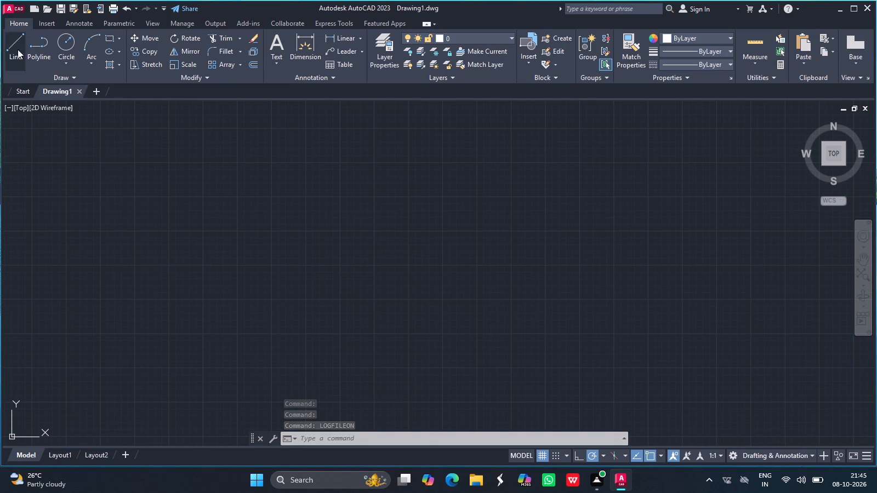
Draw a circle of diameter 370 in the middle of the empty drawing area using Center, Diameter.
left_click(64, 56)
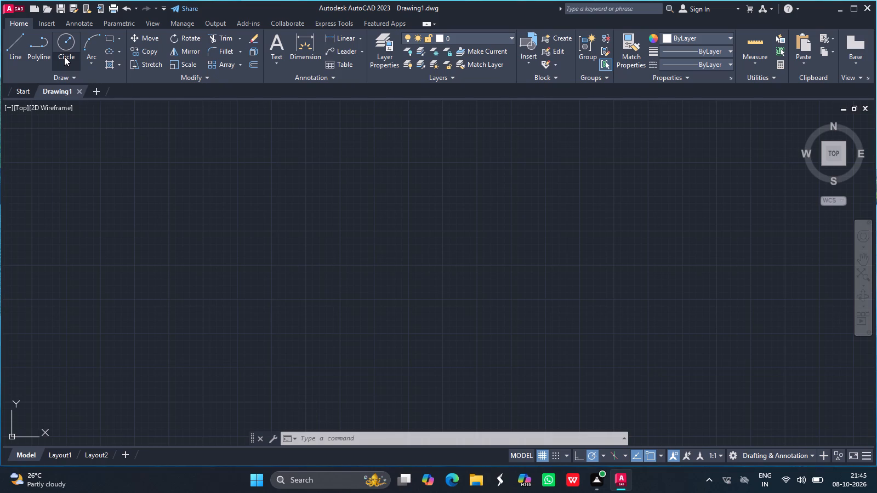
left_click(89, 102)
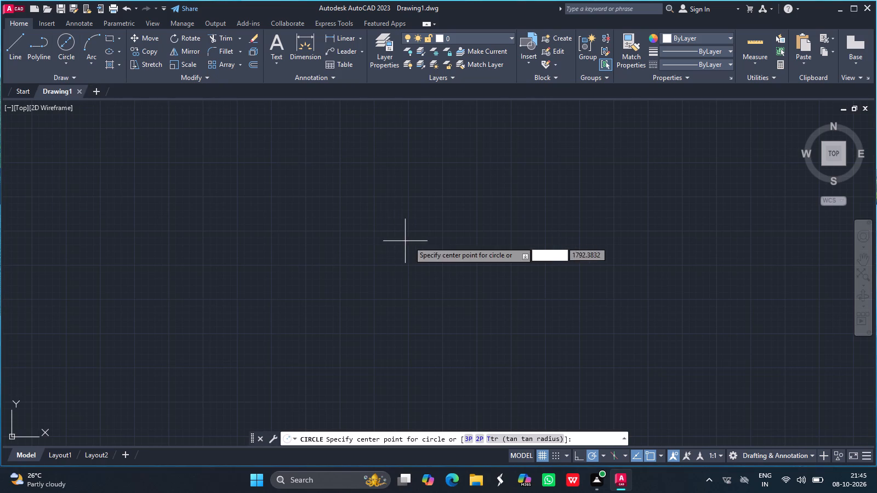
left_click_drag(460, 244, 342, 215)
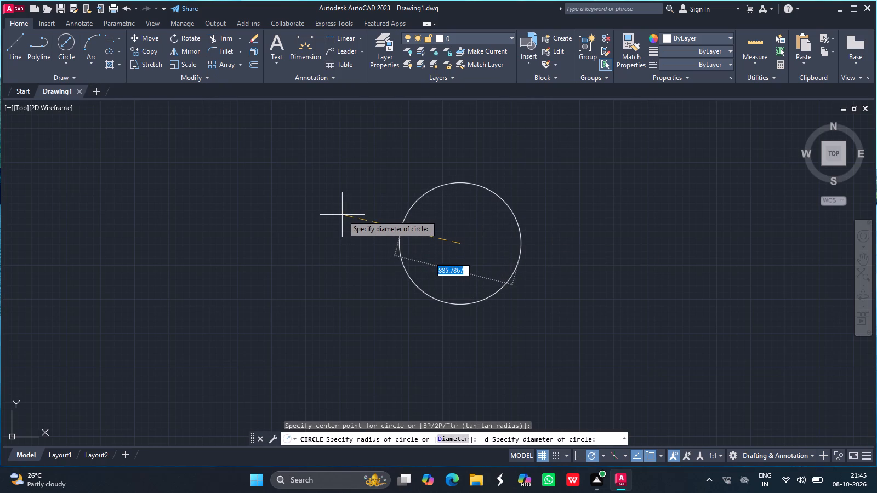
key("3")
type("70")
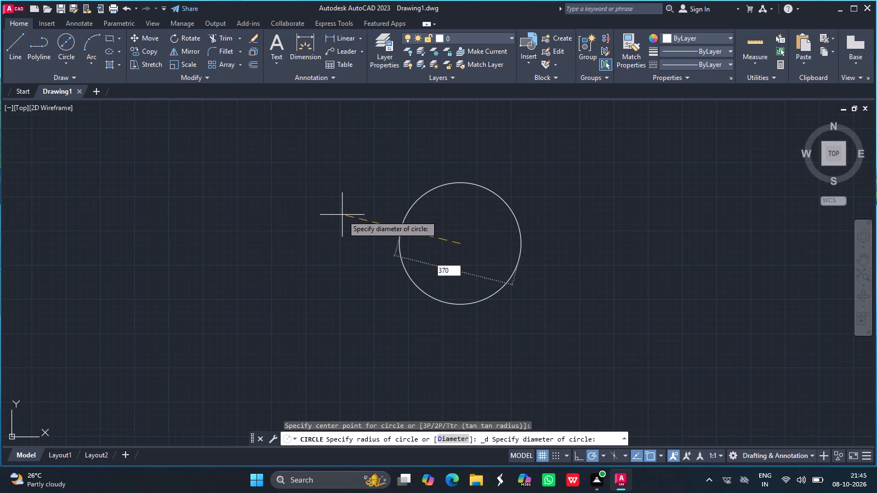
key("Return")
scroll(469, 228, "up", 3, "ctrl")
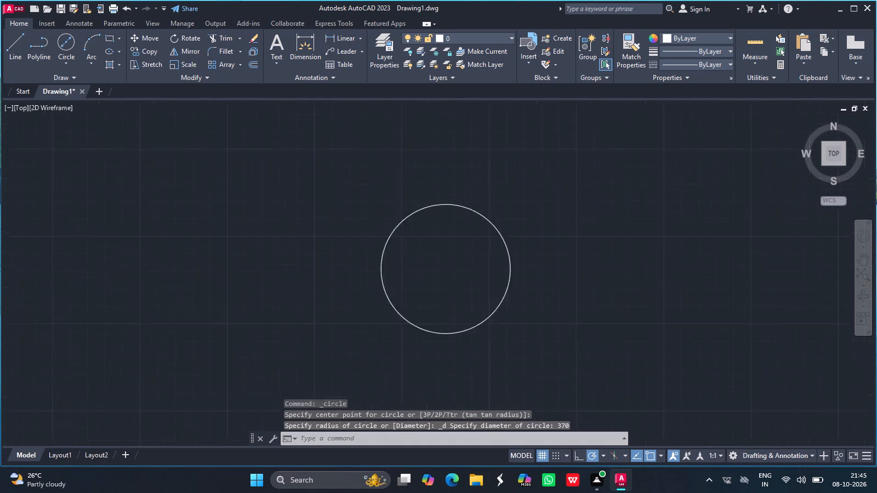
left_click(865, 257)
left_click_drag(445, 272, 460, 210)
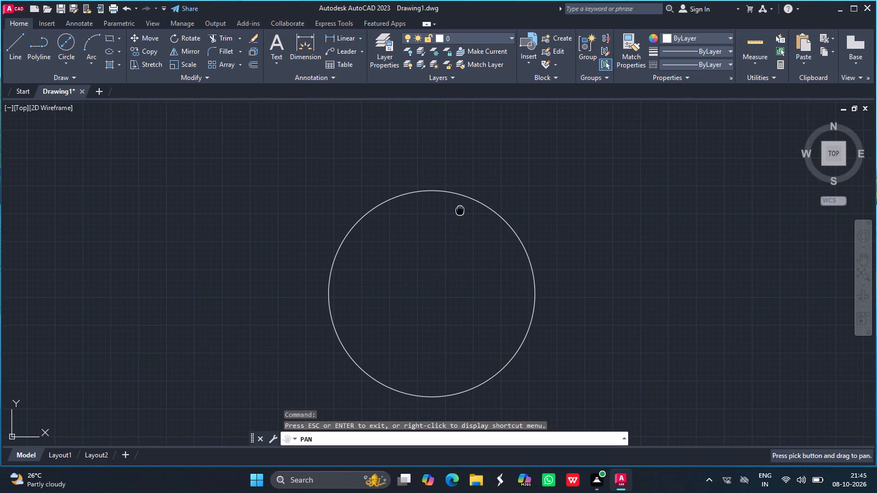
left_click_drag(460, 210, 462, 232)
key("Escape")
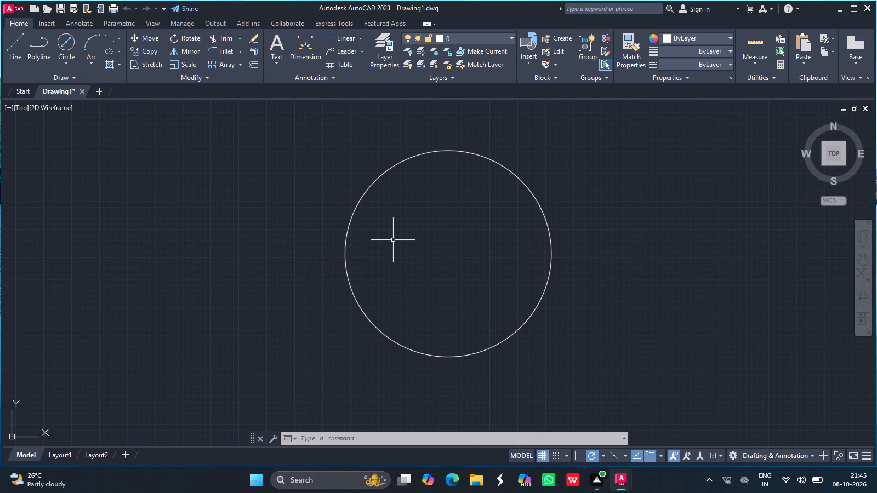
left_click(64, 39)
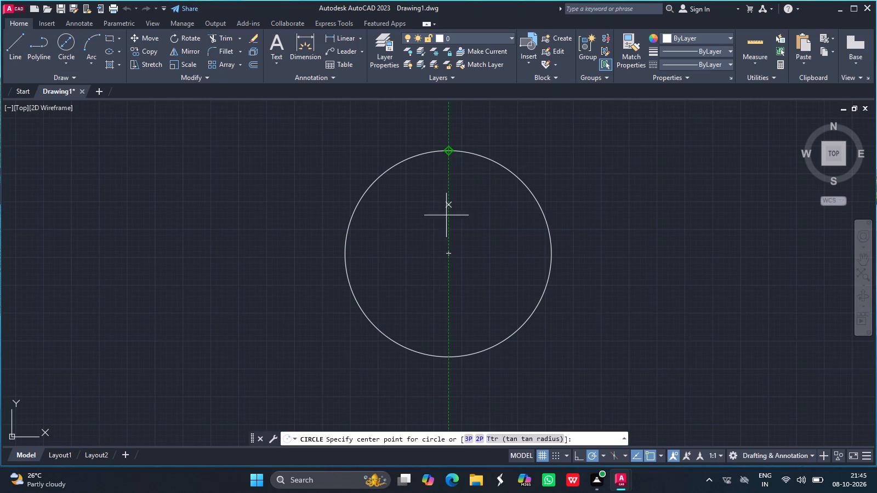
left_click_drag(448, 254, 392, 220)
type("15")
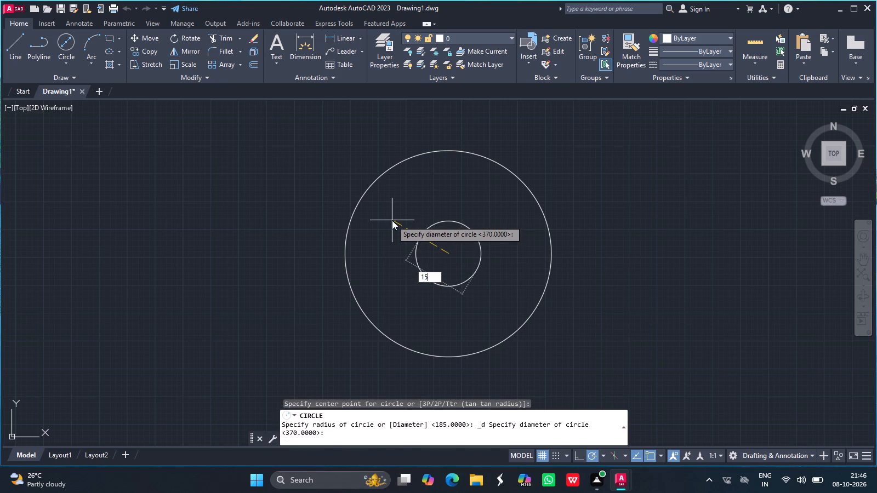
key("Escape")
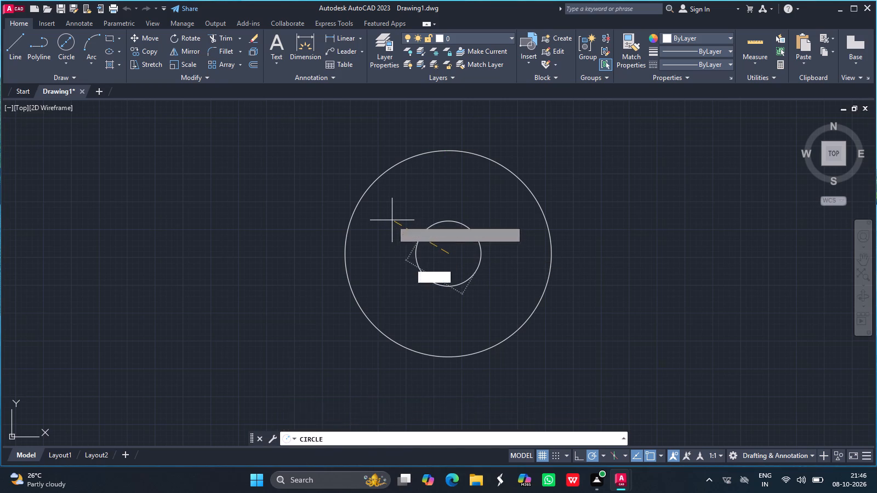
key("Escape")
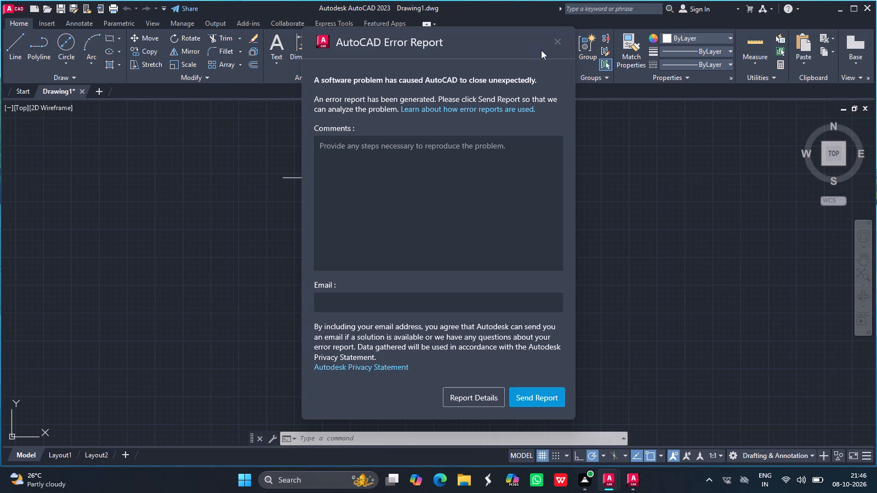
Close the error report without submitting it.
left_click(560, 38)
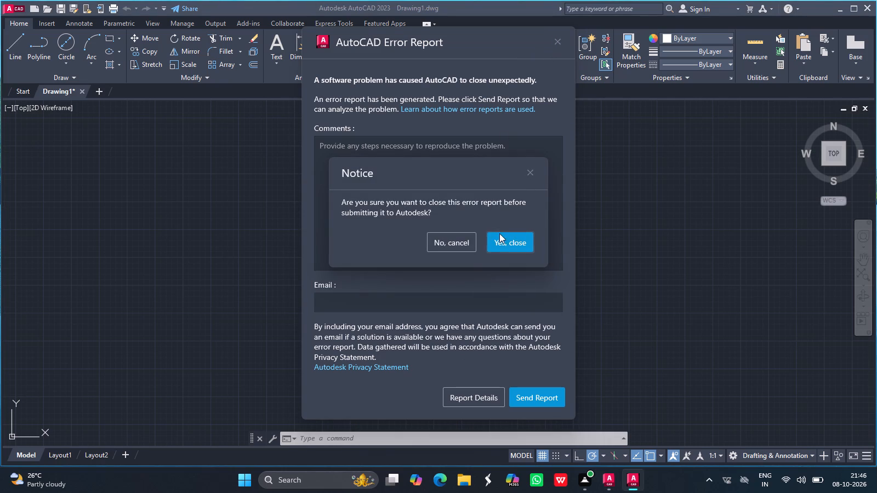
left_click(508, 242)
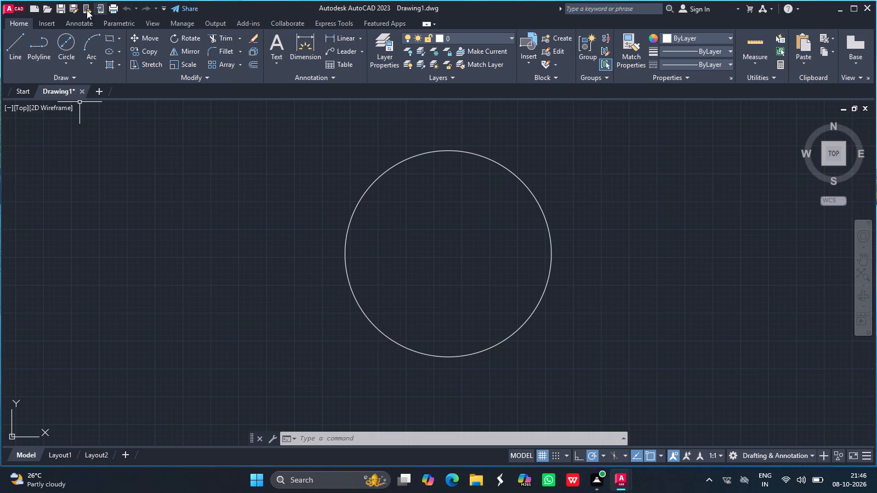
Draw a circle of diameter 70 concentric with the large circle.
left_click(67, 38)
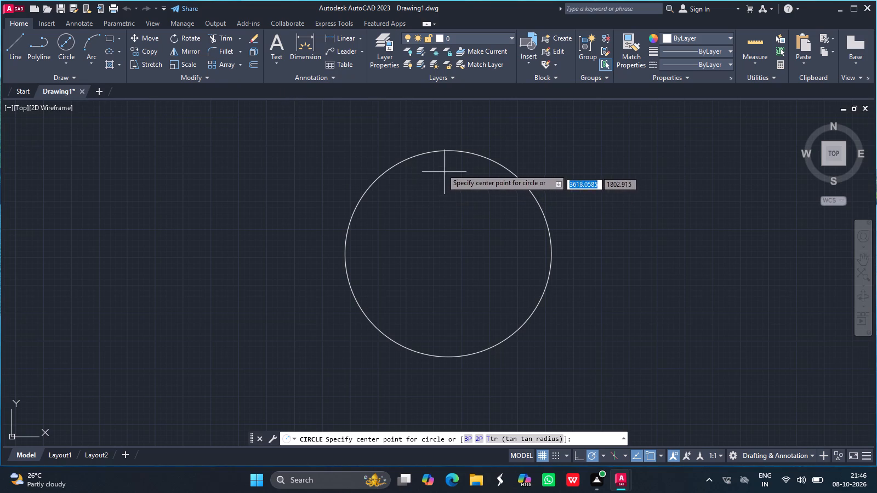
left_click_drag(449, 256, 422, 241)
type("70")
key("Return")
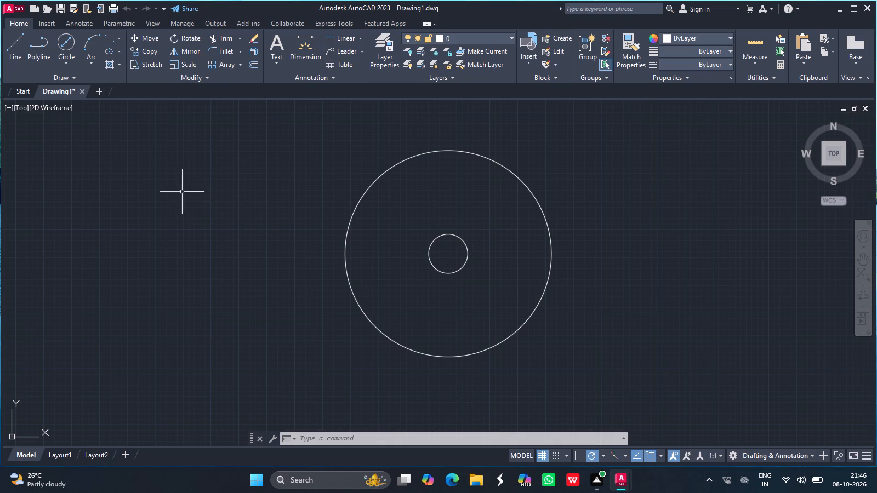
Draw a circle of diameter 79.2 on the same centre, just outside the small circle.
left_click(62, 39)
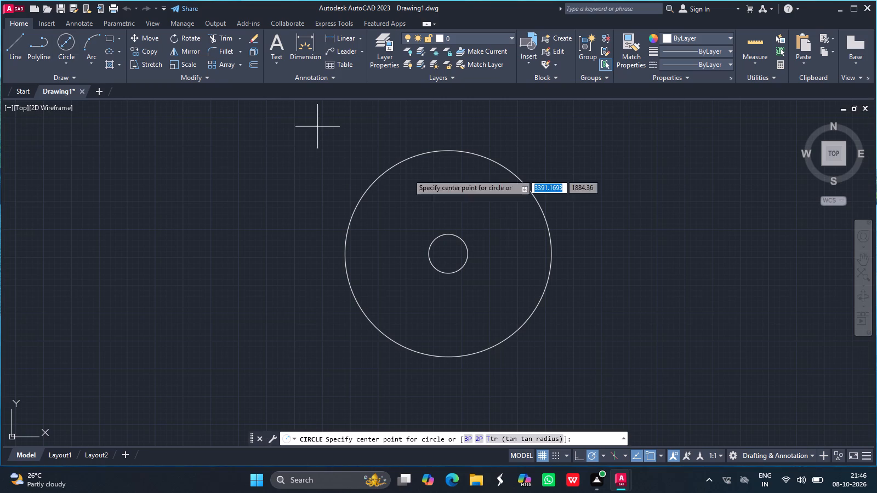
left_click_drag(449, 251, 422, 239)
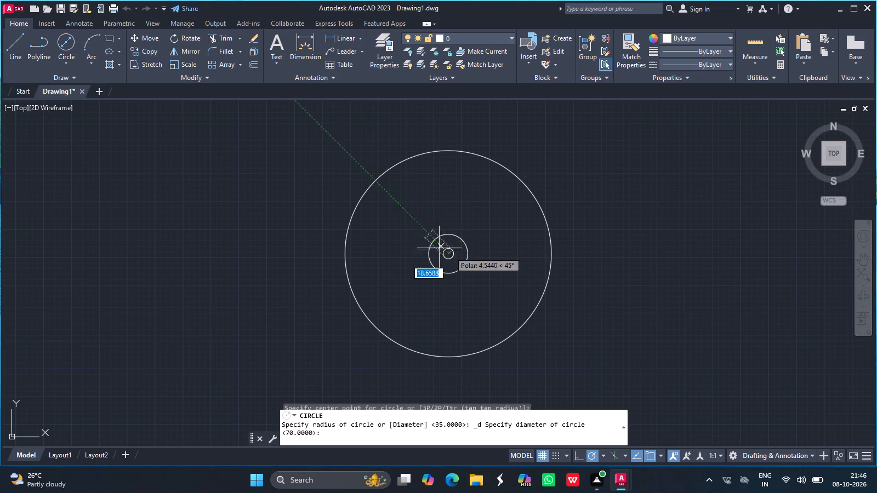
left_click_drag(422, 239, 402, 228)
type("79")
type(".2")
key("Return")
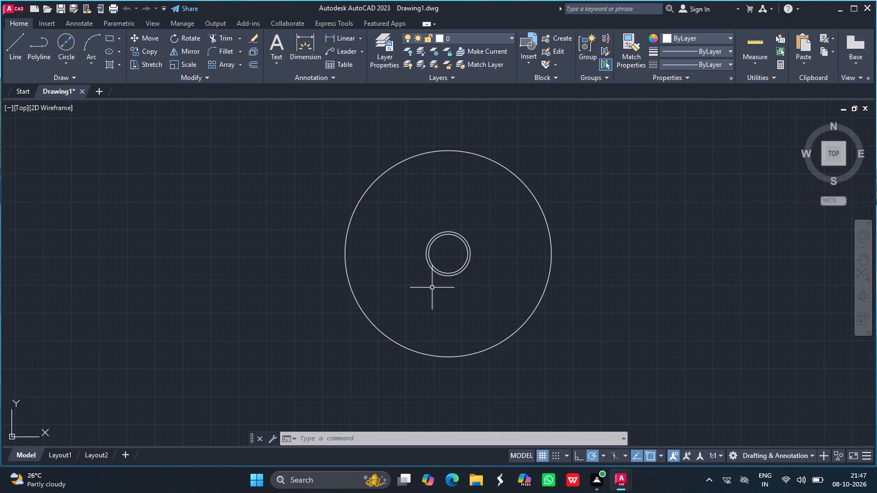
Draw a concentric circle of radius 150.5 inside the outer circle using Center, Radius.
left_click(62, 59)
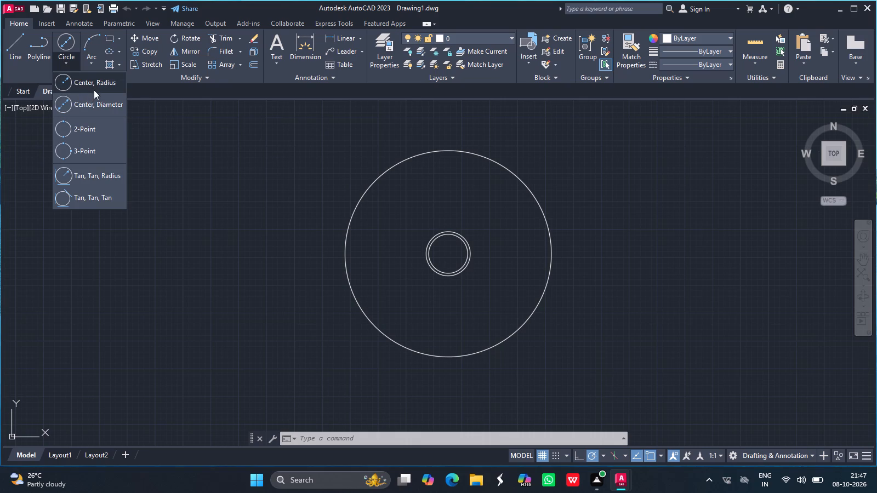
left_click(94, 90)
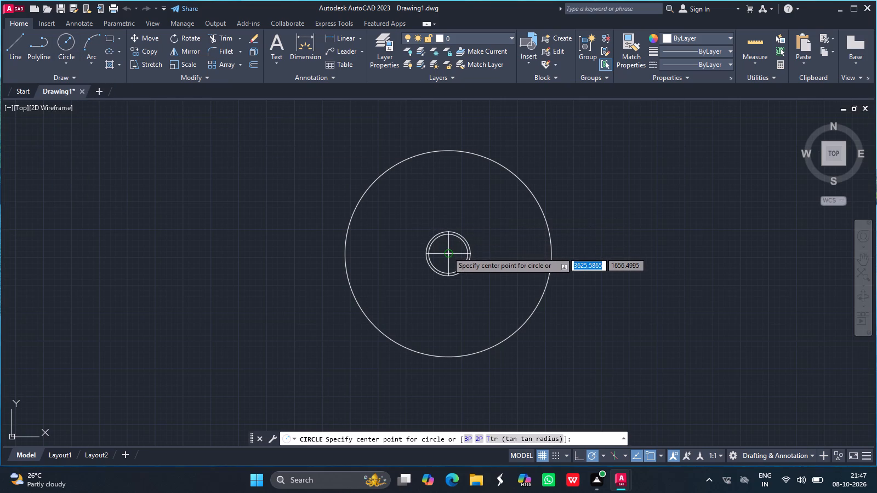
left_click_drag(447, 251, 350, 181)
type("150.5")
key("Return")
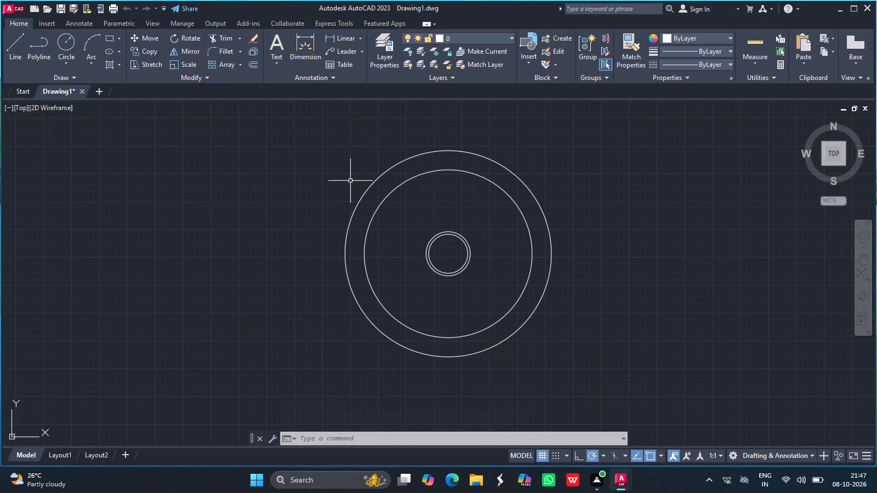
Draw a horizontal line through the common centre between the outer circle's left and right quadrants.
left_click(17, 46)
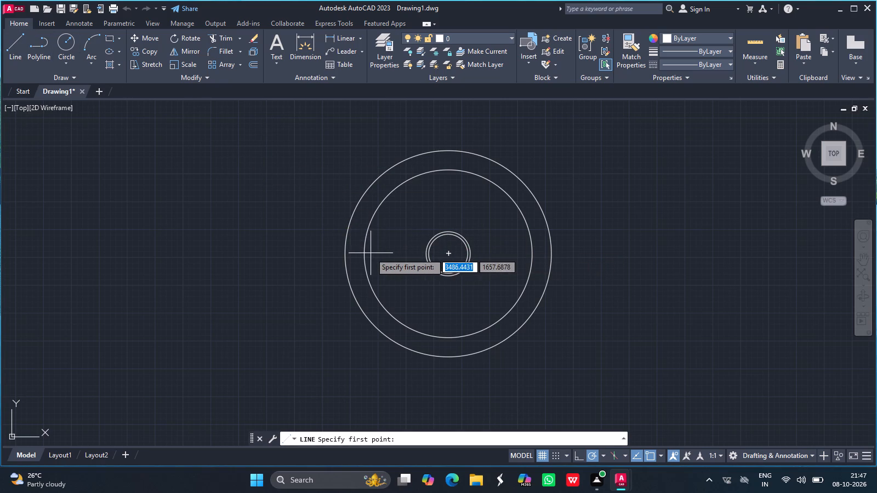
left_click(343, 253)
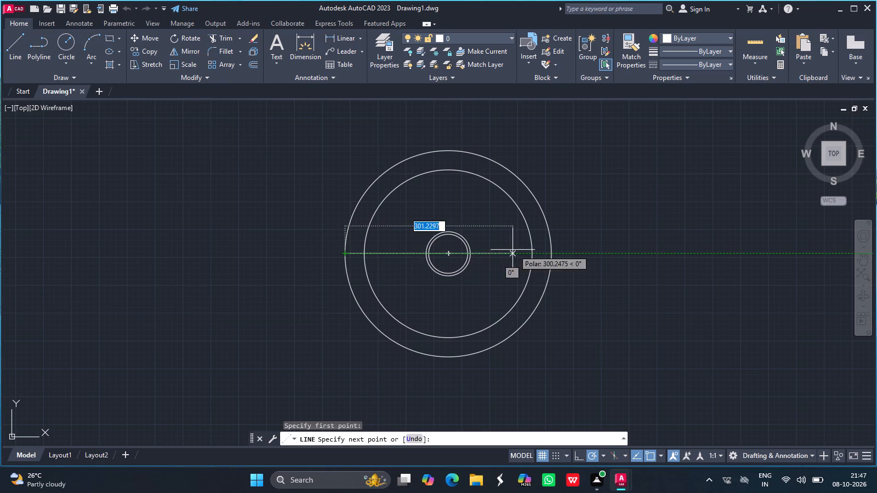
left_click(553, 254)
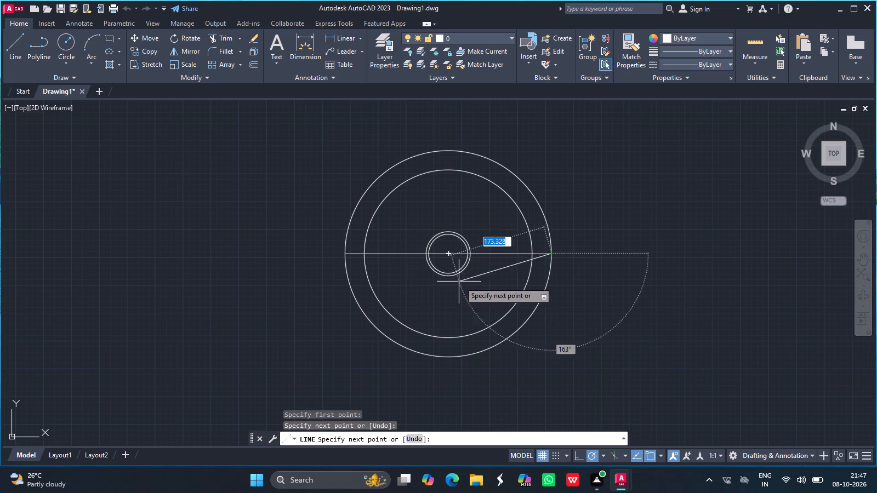
key("Return")
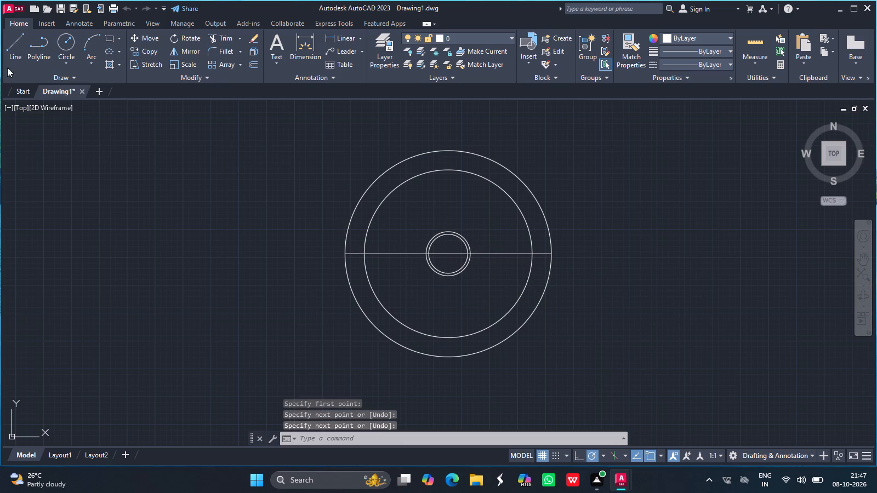
Draw a vertical line through the common centre from the outer circle's bottom quadrant to its top quadrant.
left_click(10, 51)
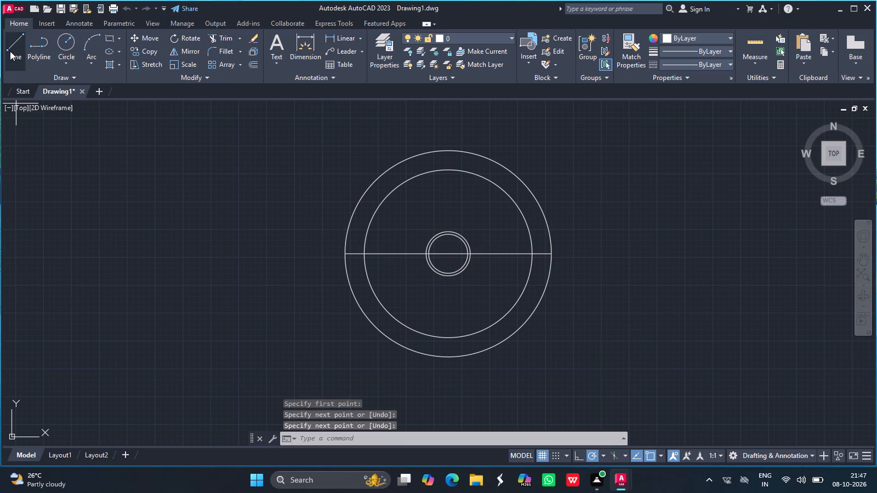
left_click(447, 356)
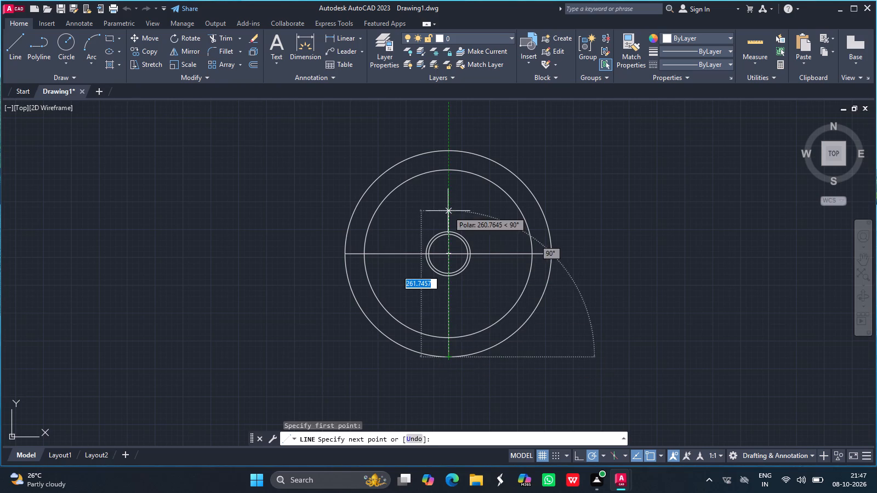
left_click(448, 151)
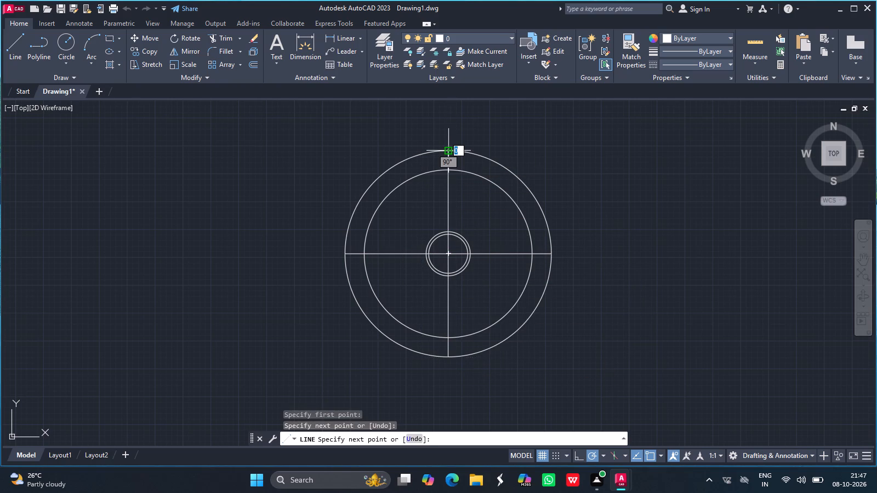
key("Return")
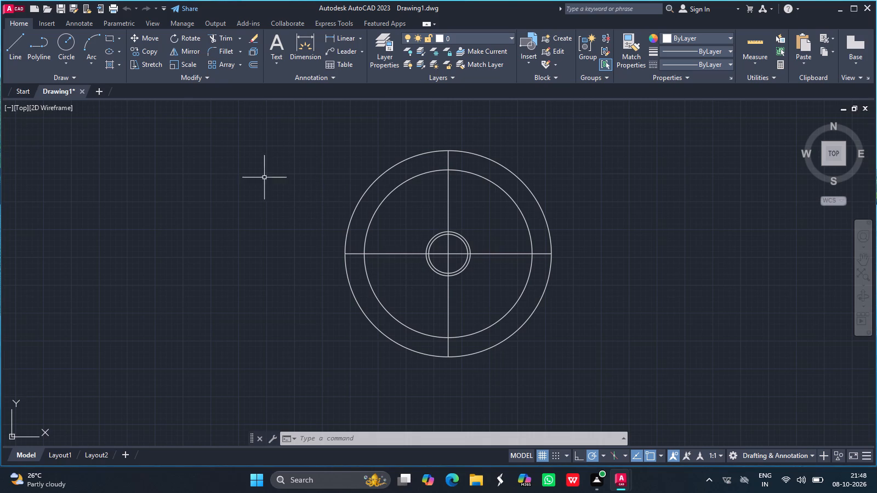
Draw a circle of radius 42.5 centred on the intersection of the two centre lines.
left_click(68, 36)
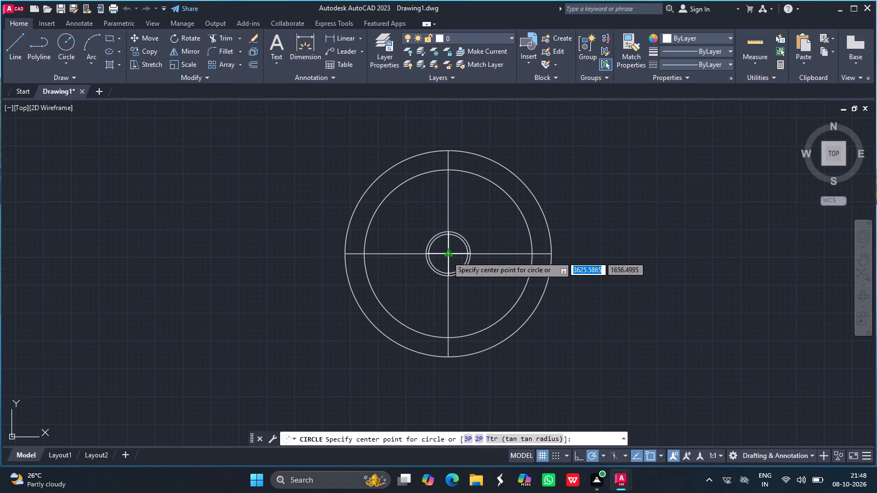
left_click_drag(447, 256, 373, 223)
type("42")
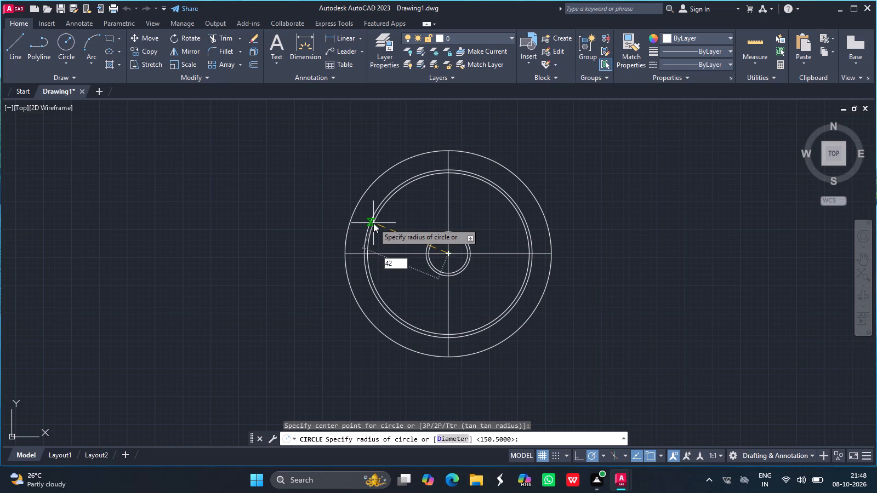
type(".5")
key("Return")
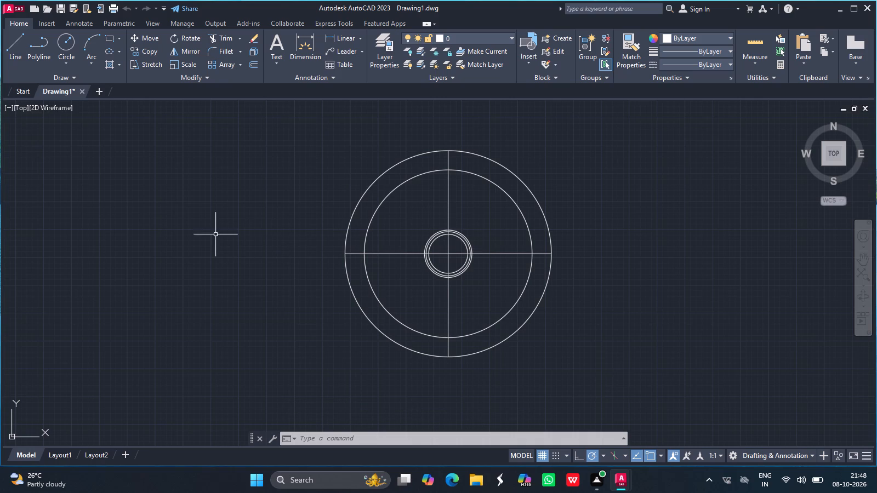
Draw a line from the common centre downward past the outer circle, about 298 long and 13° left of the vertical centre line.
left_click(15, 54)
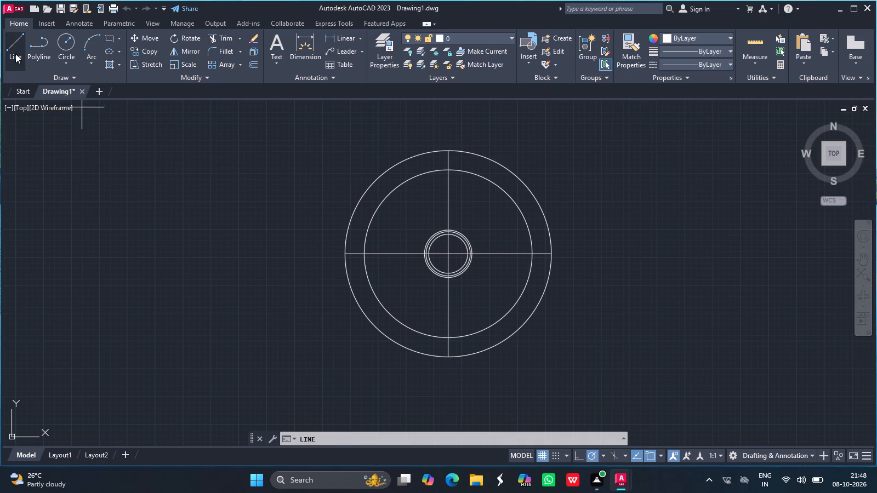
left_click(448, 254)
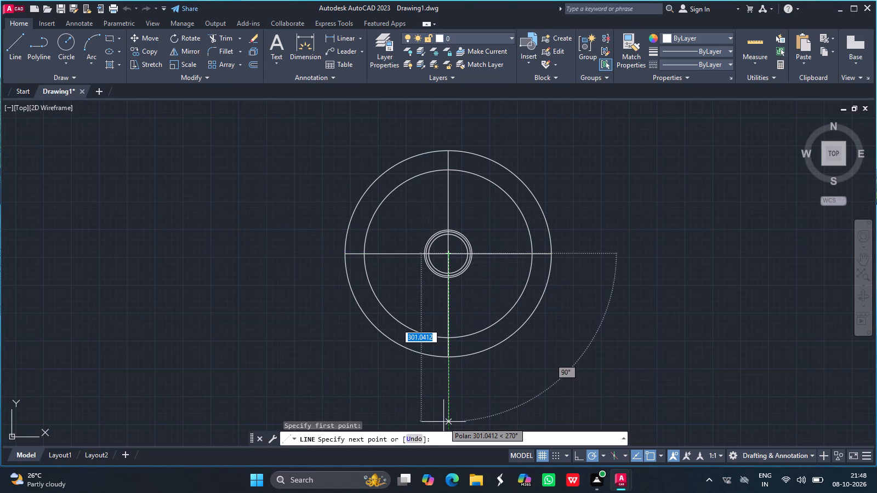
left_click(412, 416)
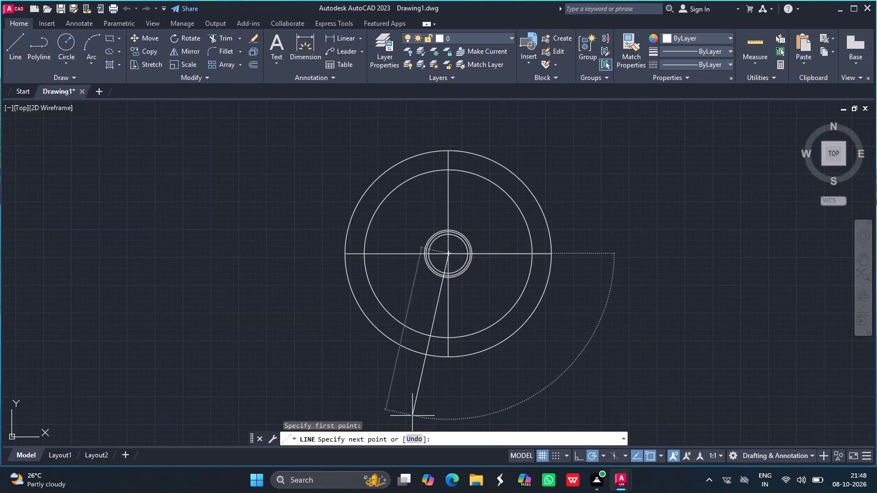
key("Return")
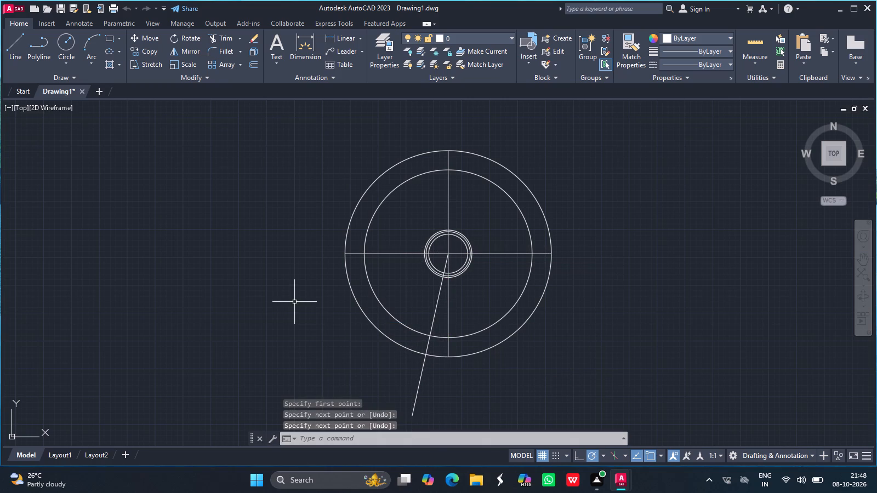
Draw a line from the common centre leftward past the outer circle, about 259 long and 14° below the horizontal centre line.
left_click(18, 46)
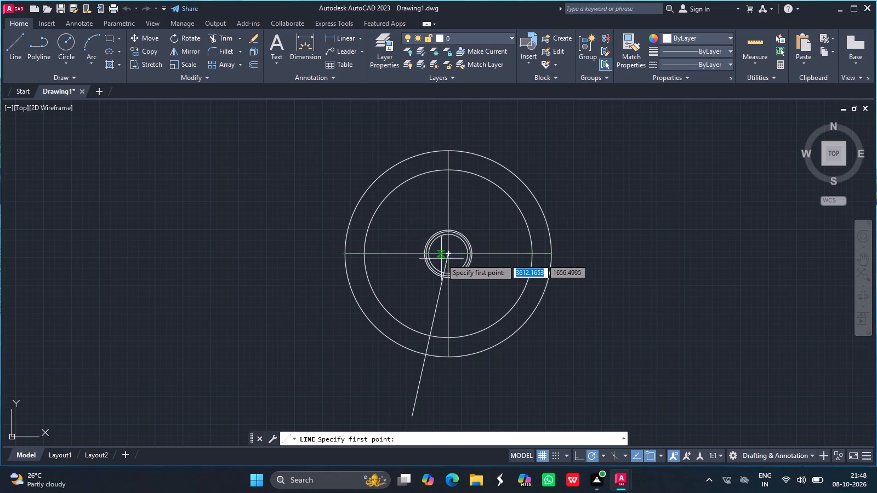
left_click_drag(448, 254, 402, 296)
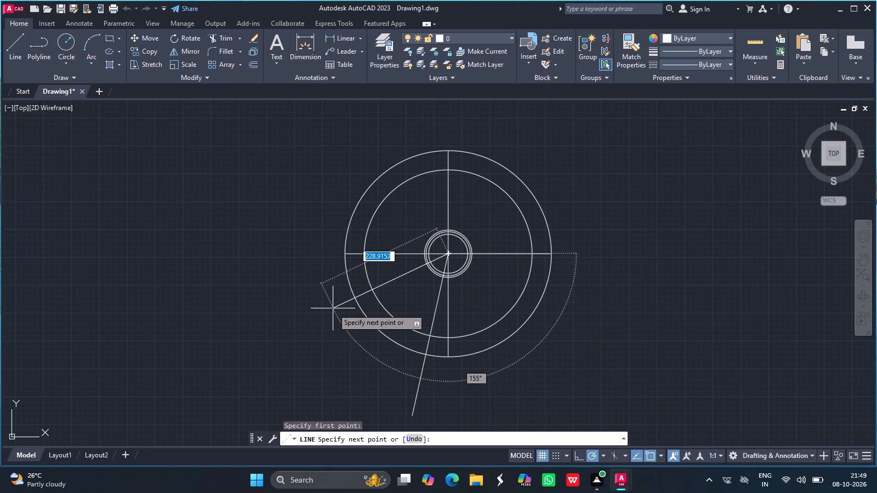
left_click(306, 285)
key("Return")
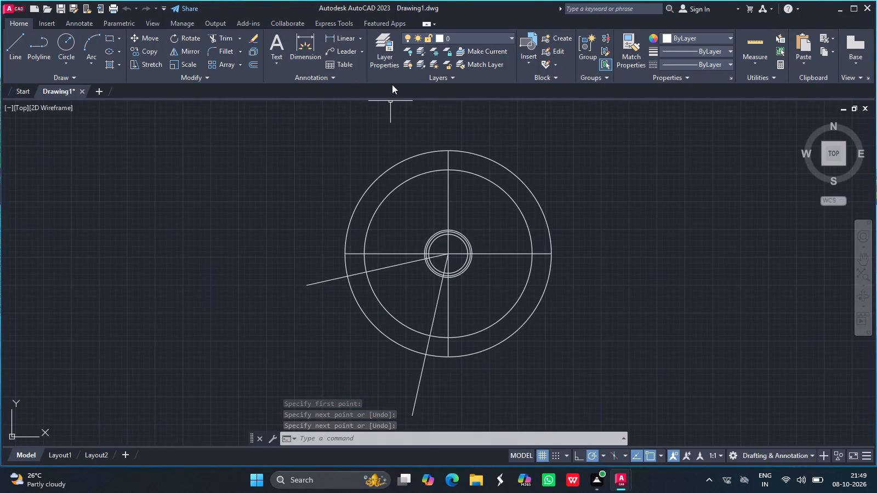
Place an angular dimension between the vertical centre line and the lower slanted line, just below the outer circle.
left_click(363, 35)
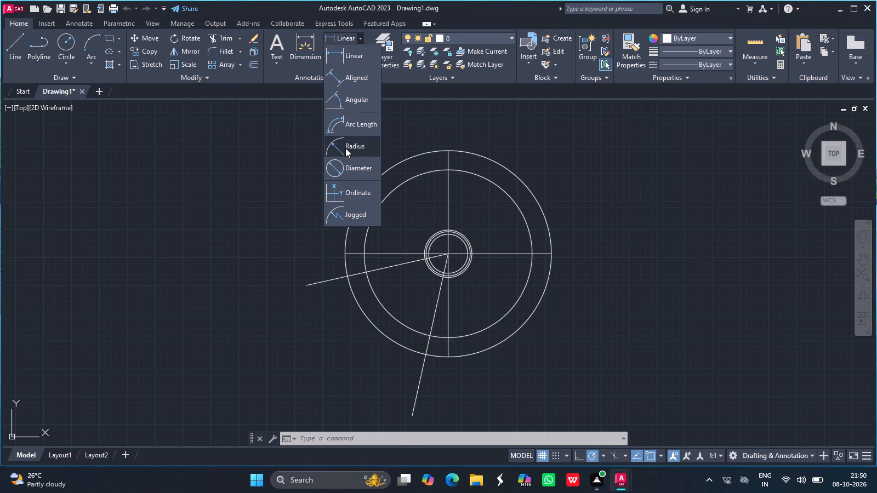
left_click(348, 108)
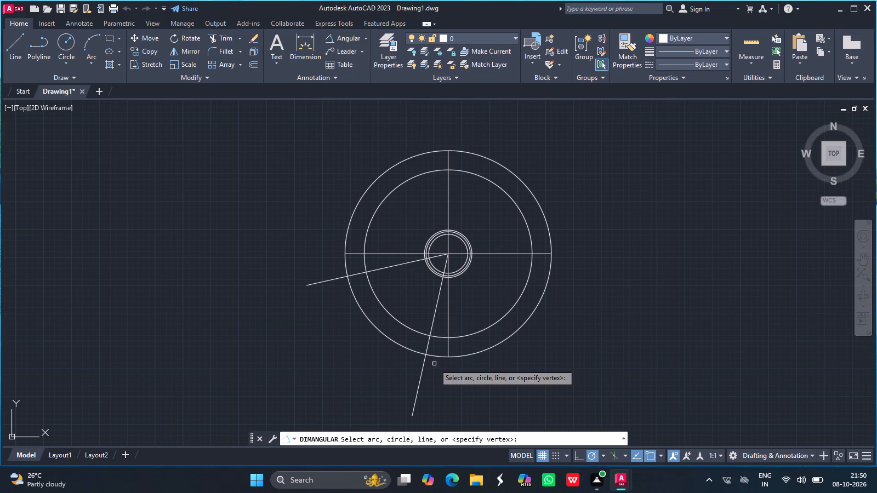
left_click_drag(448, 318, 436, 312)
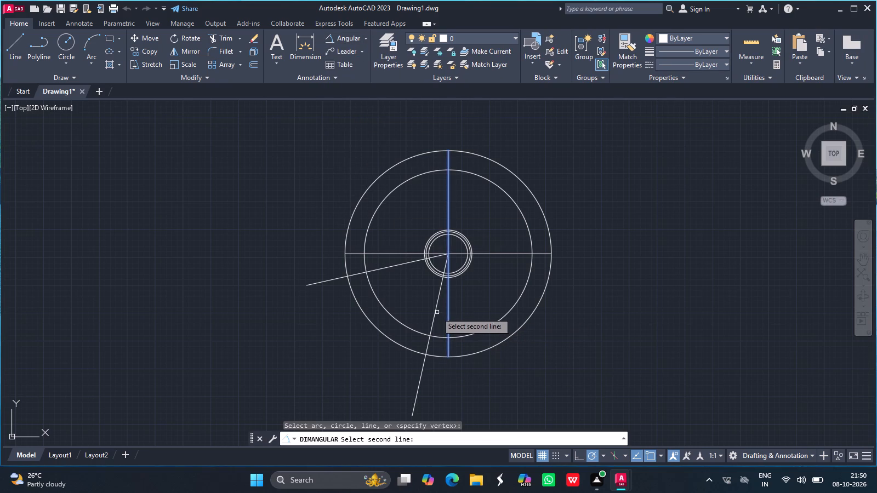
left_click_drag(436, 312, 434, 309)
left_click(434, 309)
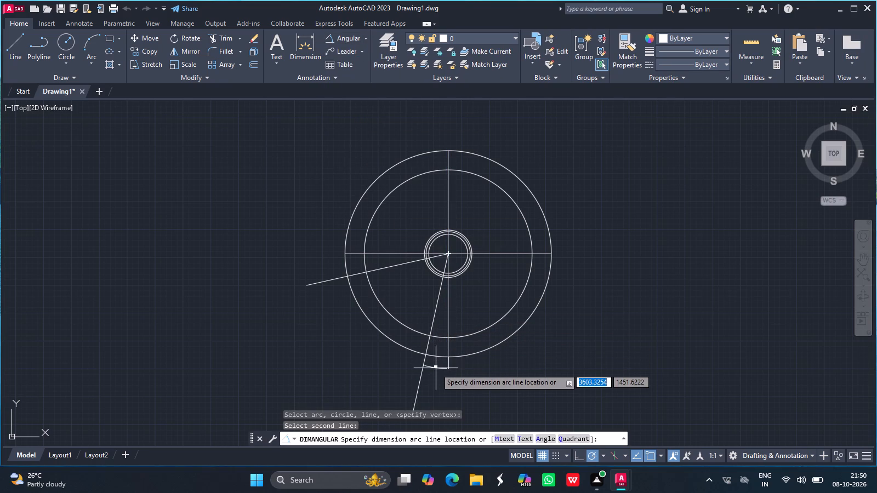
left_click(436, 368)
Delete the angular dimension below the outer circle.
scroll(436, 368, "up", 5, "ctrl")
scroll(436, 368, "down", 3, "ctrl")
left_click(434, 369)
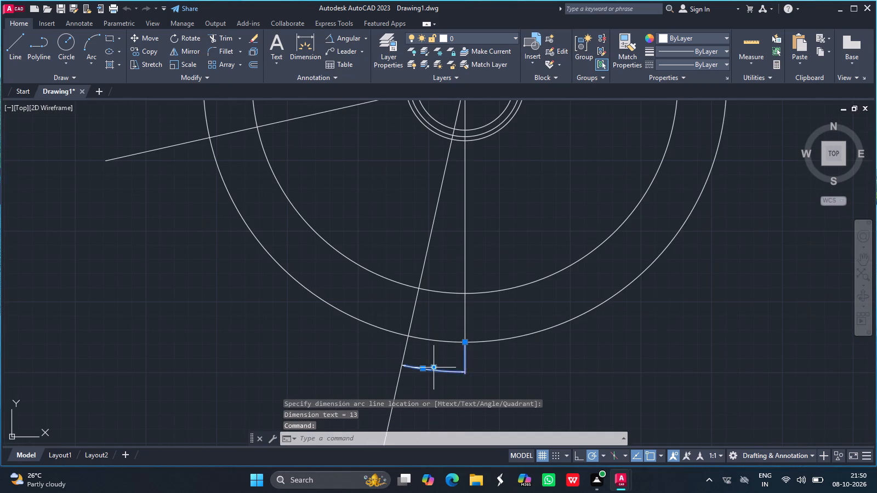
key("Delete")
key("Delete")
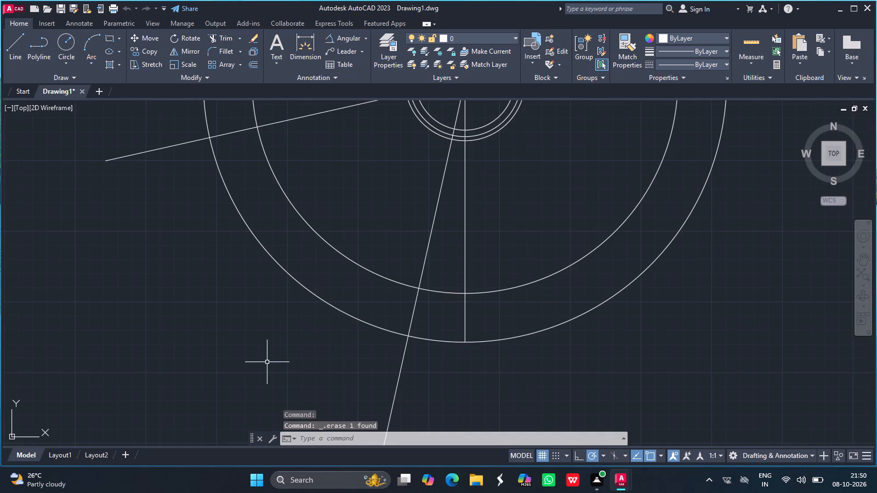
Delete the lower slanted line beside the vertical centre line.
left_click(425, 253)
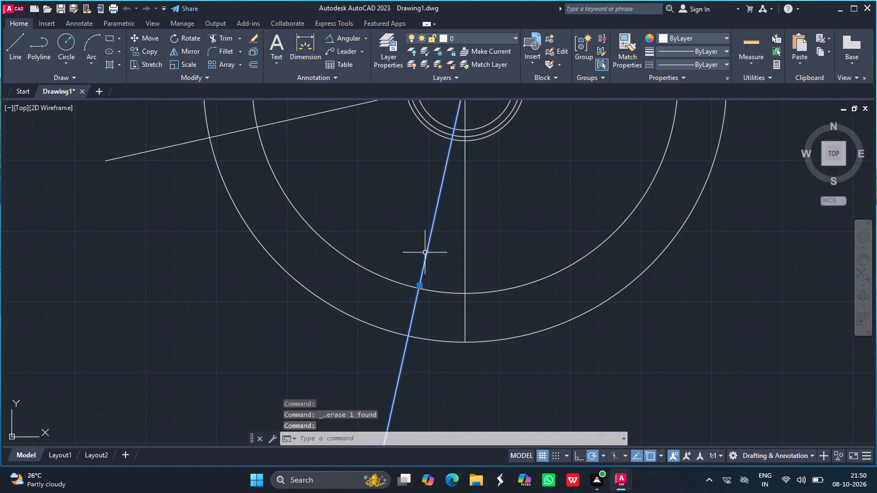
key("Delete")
Draw a line from the common centre downward past the outer circle, about 214 long and 12° left of the vertical centre line.
scroll(425, 253, "down", 1, "ctrl")
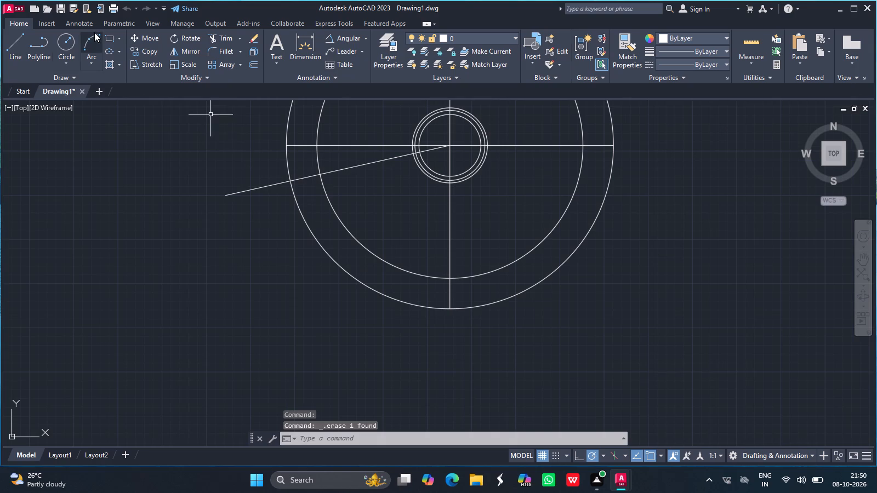
left_click(16, 37)
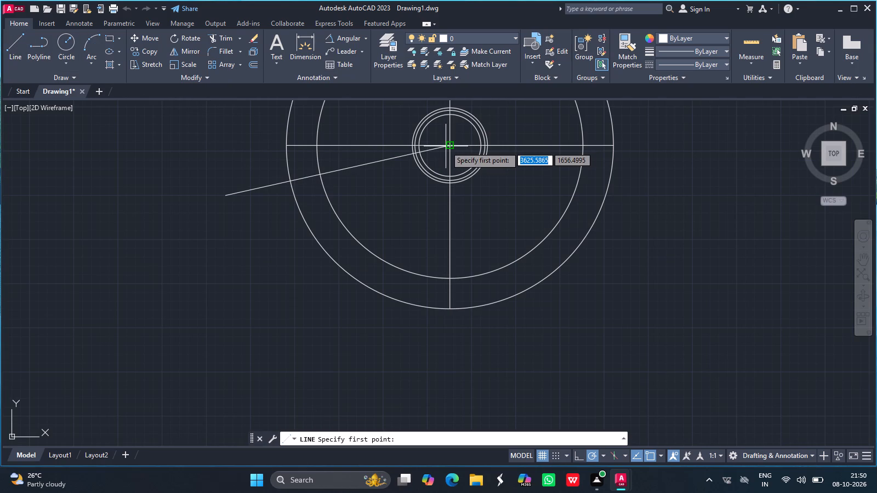
left_click_drag(450, 146, 420, 308)
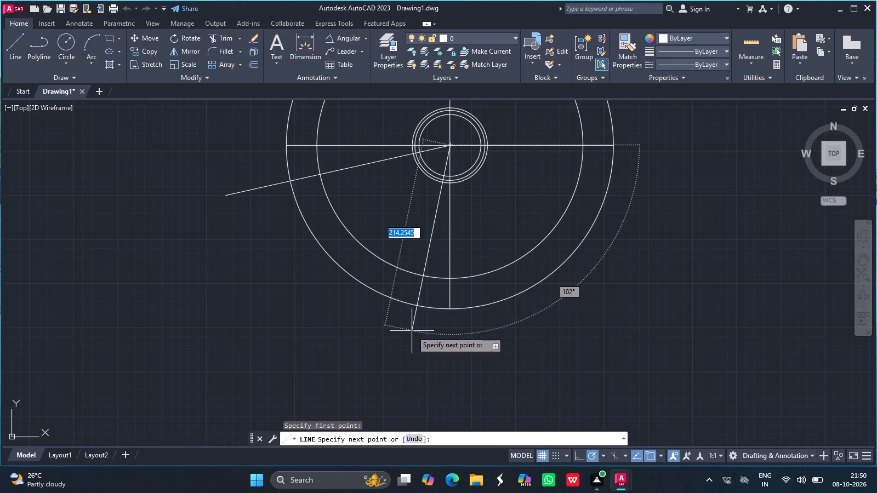
left_click(412, 331)
key("Return")
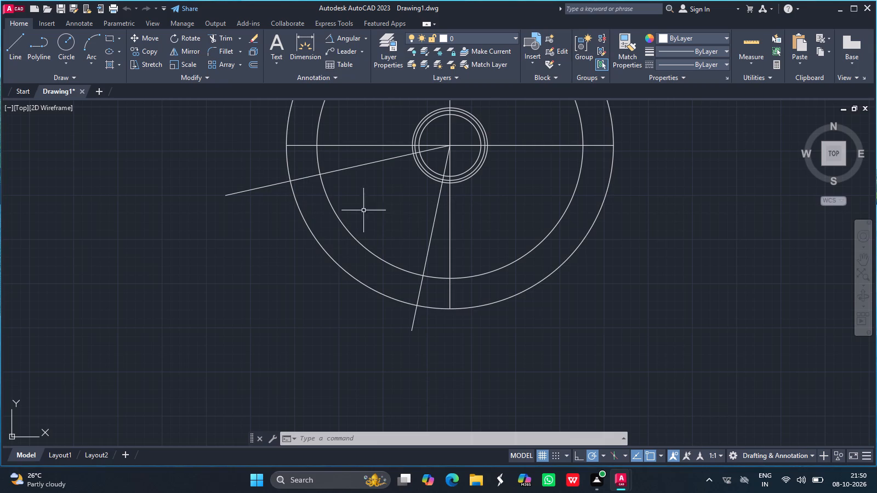
Trim both slanted lines back to the 150.5 radius circle, removing the parts that run across and beyond the outer circle.
left_click(225, 39)
left_click_drag(278, 185, 300, 177)
left_click(300, 177)
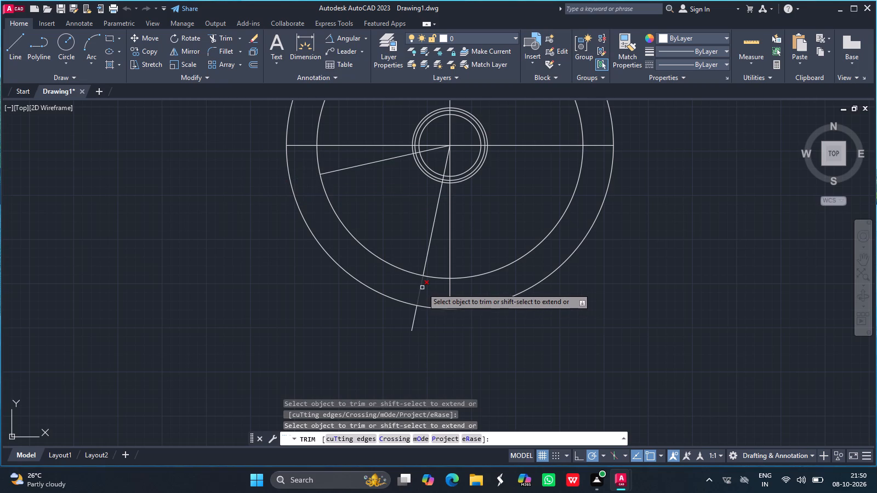
left_click_drag(422, 287, 415, 319)
left_click(415, 319)
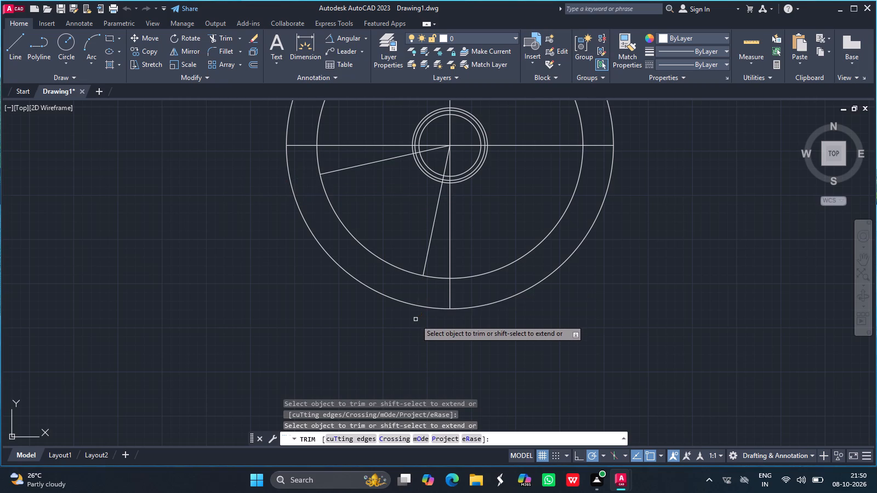
key("Return")
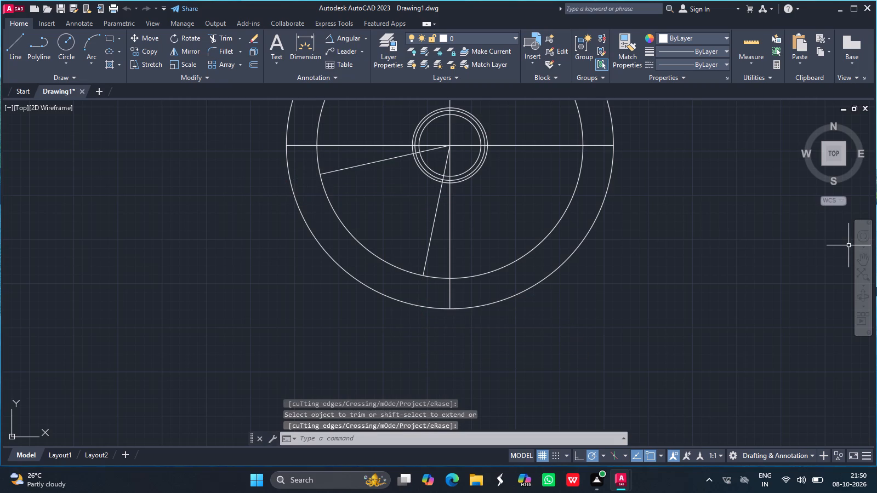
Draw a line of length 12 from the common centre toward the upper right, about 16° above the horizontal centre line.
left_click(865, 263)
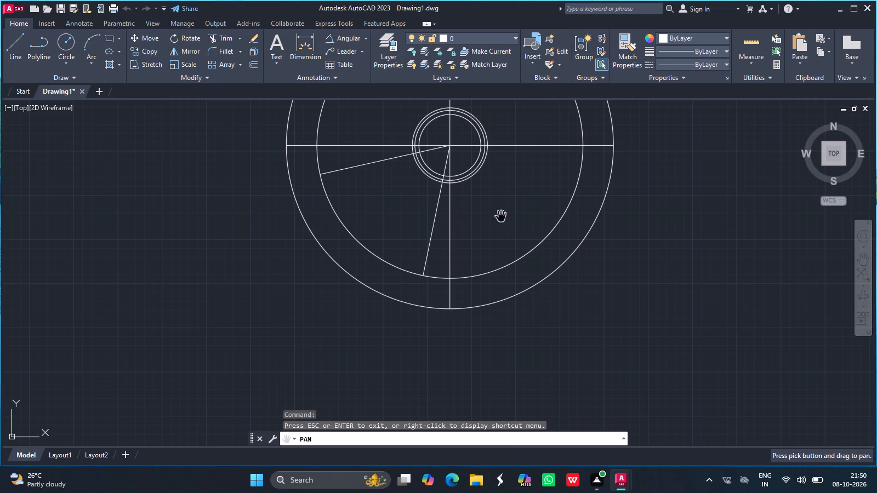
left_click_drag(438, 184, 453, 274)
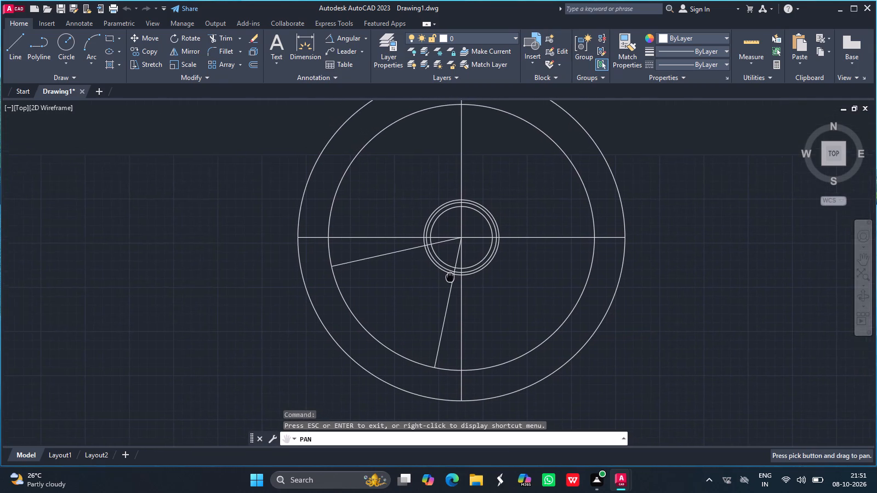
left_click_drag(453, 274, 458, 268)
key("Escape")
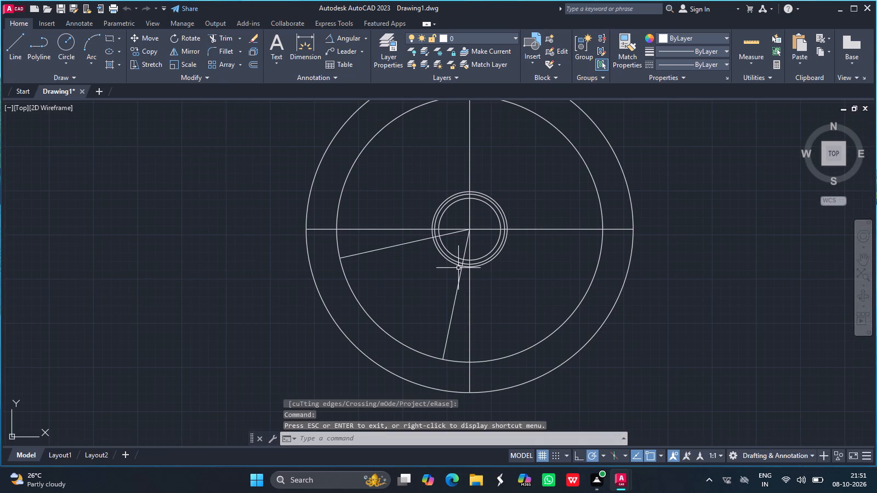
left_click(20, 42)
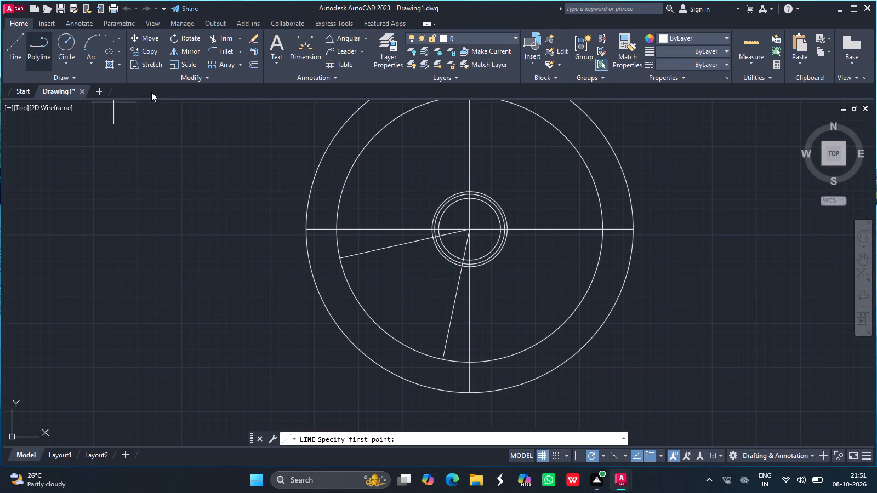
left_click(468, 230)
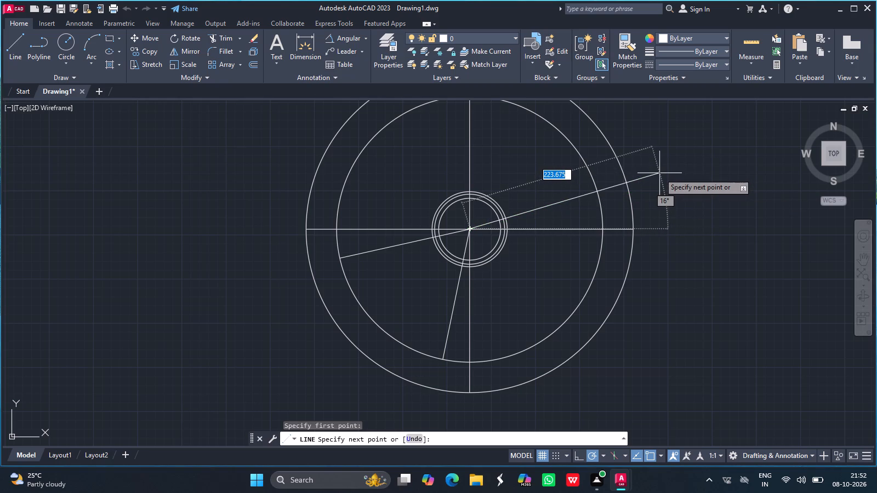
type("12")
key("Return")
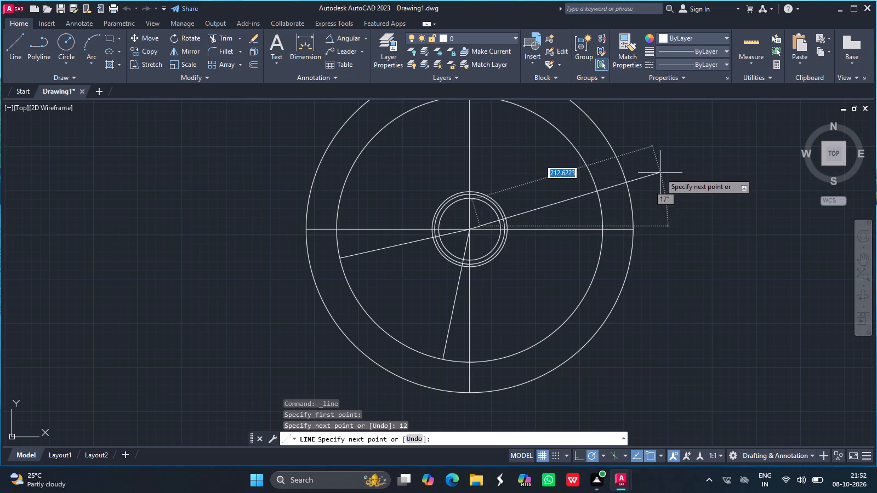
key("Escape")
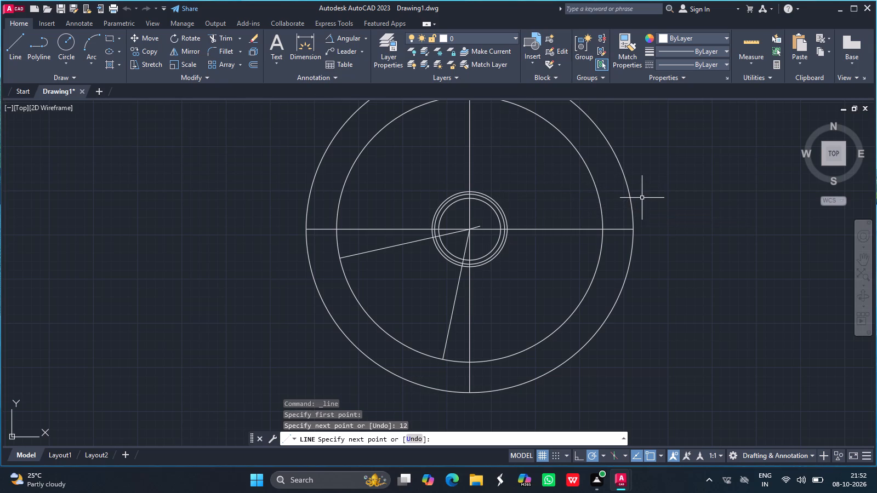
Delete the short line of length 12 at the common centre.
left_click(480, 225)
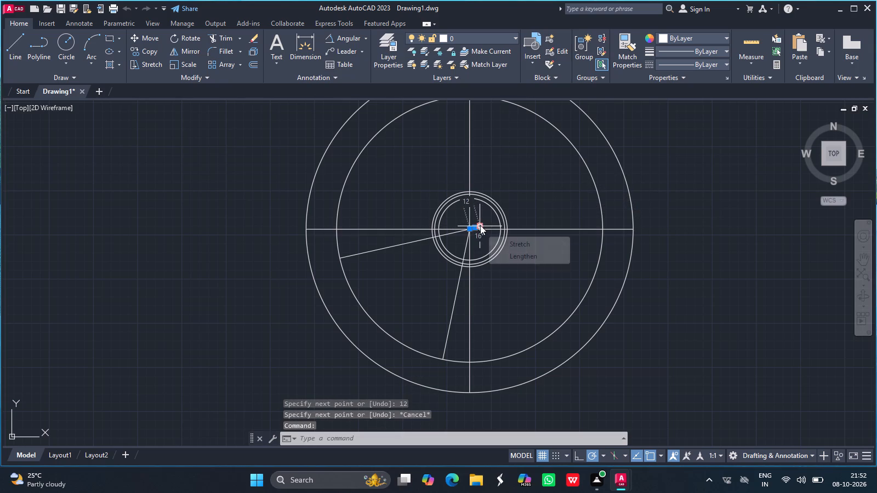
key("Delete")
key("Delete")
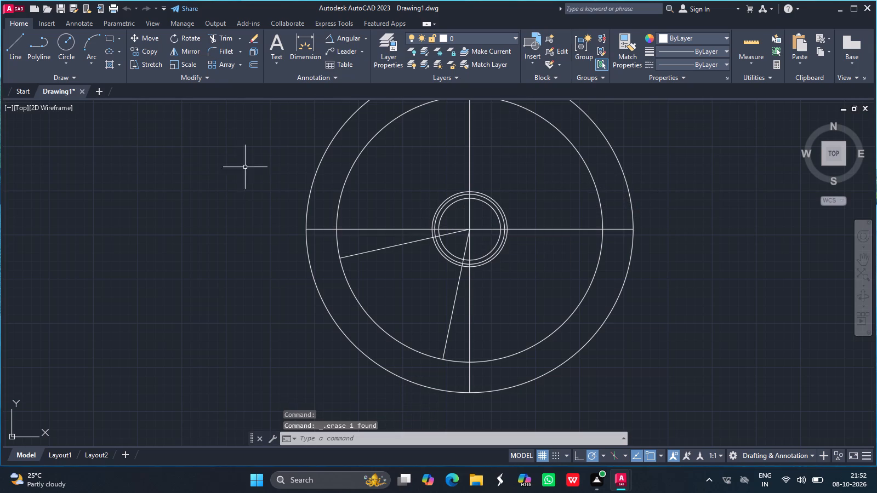
Draw a line from the common centre rightward past the outer circle, about 12° above the horizontal centre line.
left_click(17, 41)
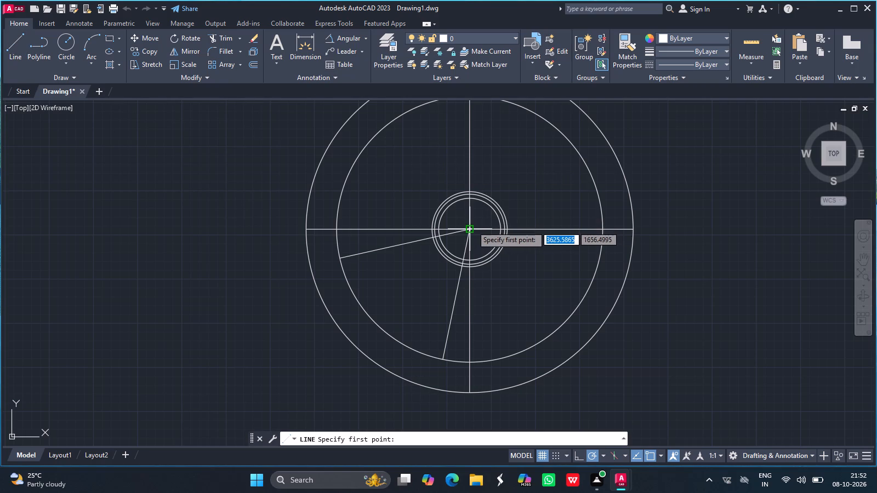
left_click_drag(471, 226, 721, 228)
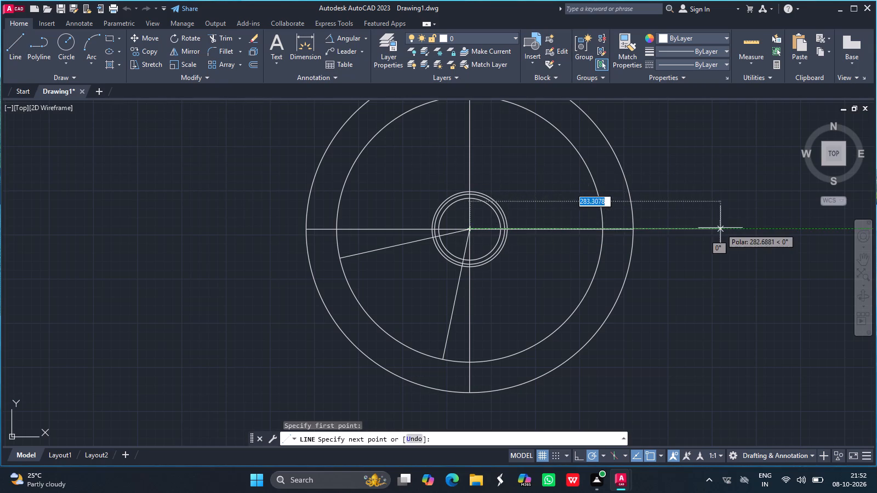
left_click_drag(721, 228, 703, 190)
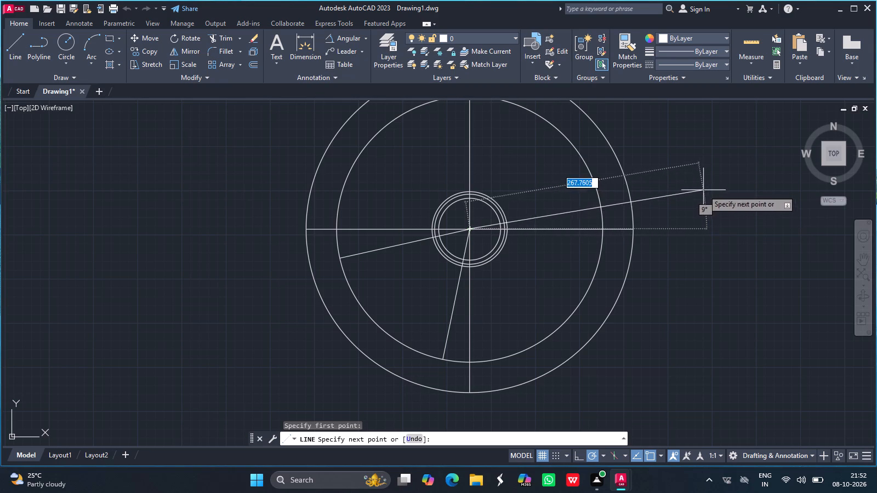
left_click_drag(703, 190, 701, 185)
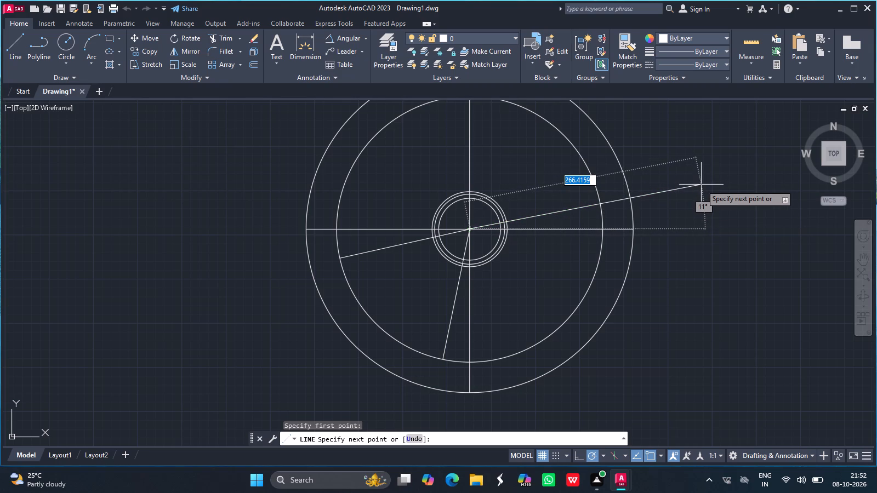
left_click_drag(701, 185, 701, 181)
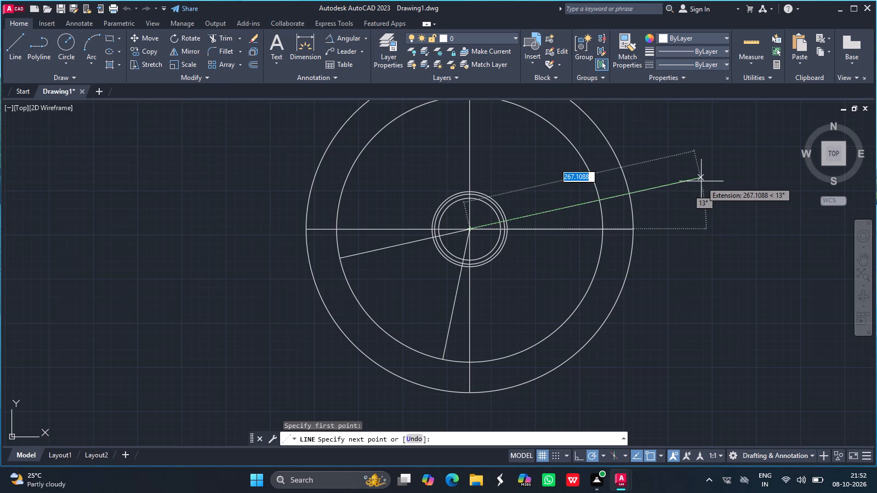
scroll(701, 181, "up", 3, "ctrl")
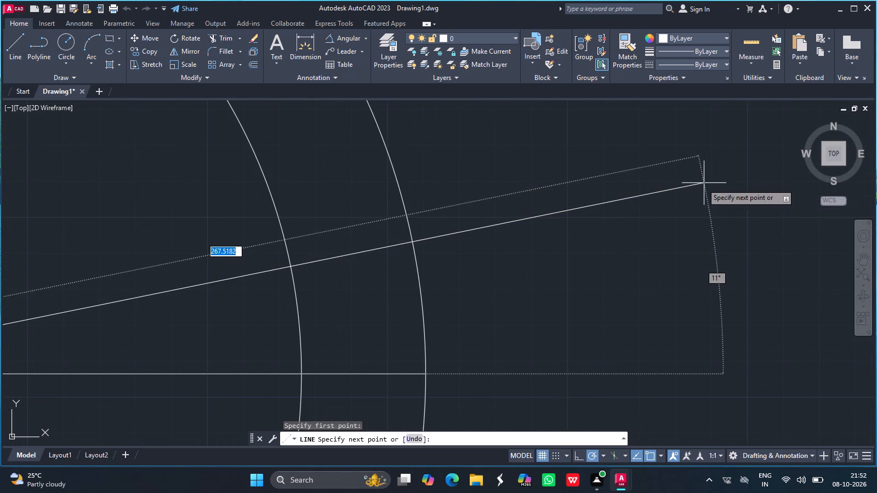
left_click(662, 187)
key("Return")
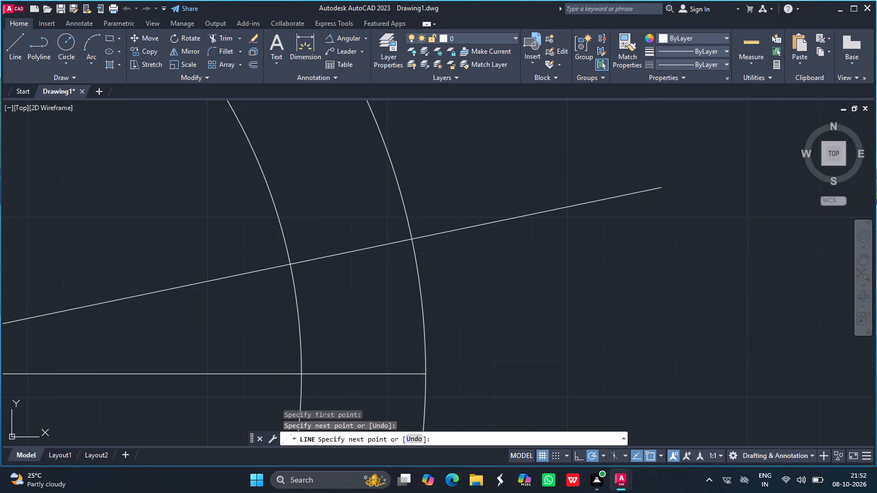
Draw a line from the common centre upward past the outer circle, about 200 long and 13° right of the vertical centre line.
scroll(505, 267, "down", 1, "ctrl")
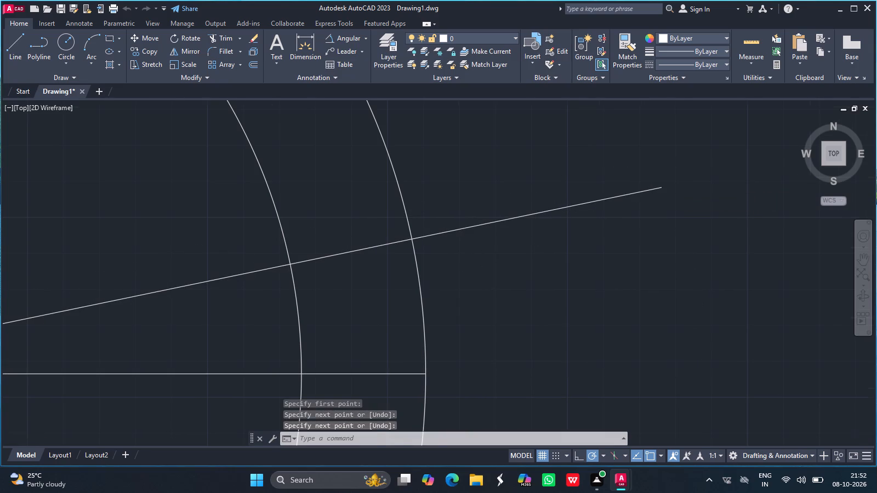
scroll(505, 267, "down", 2, "ctrl")
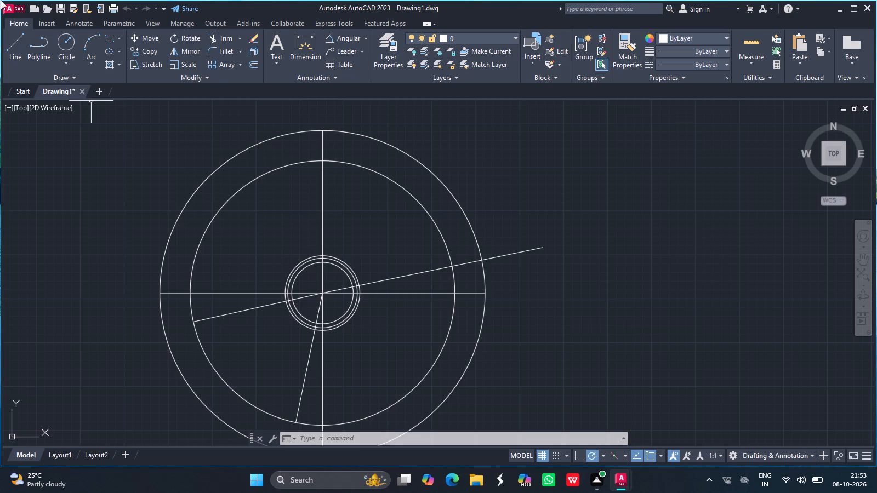
left_click(14, 43)
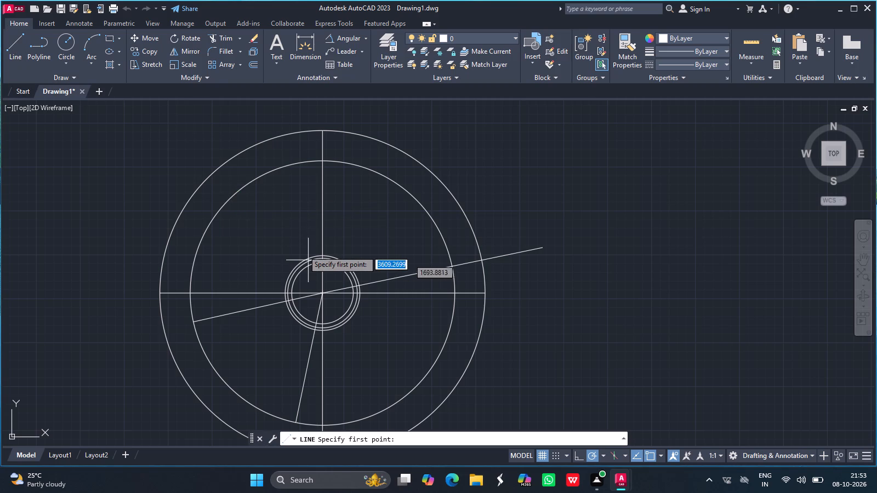
left_click(323, 293)
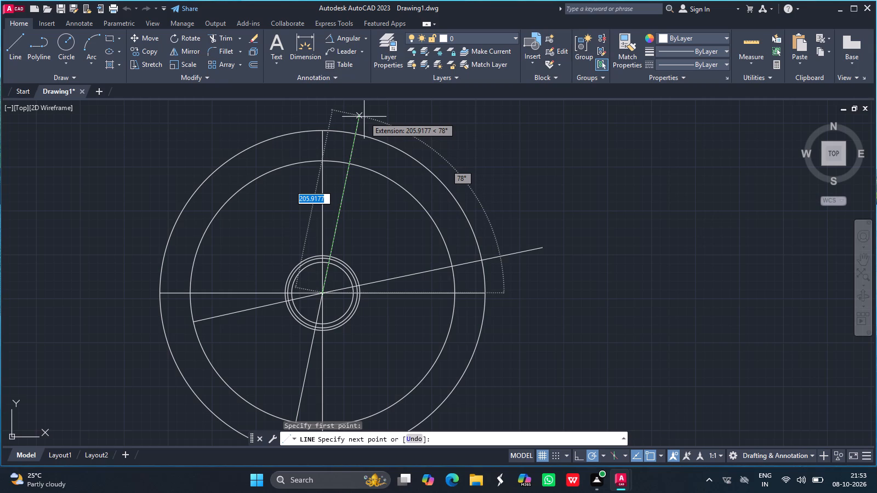
scroll(364, 117, "up", 1, "ctrl")
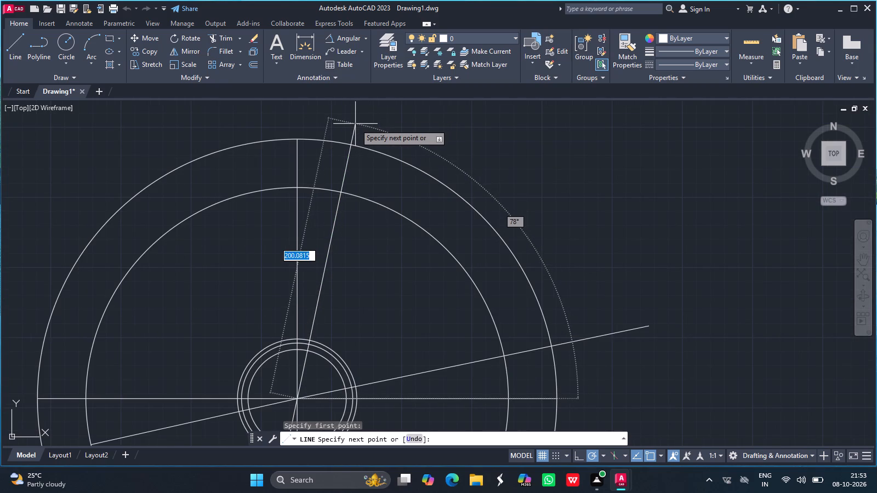
left_click(361, 124)
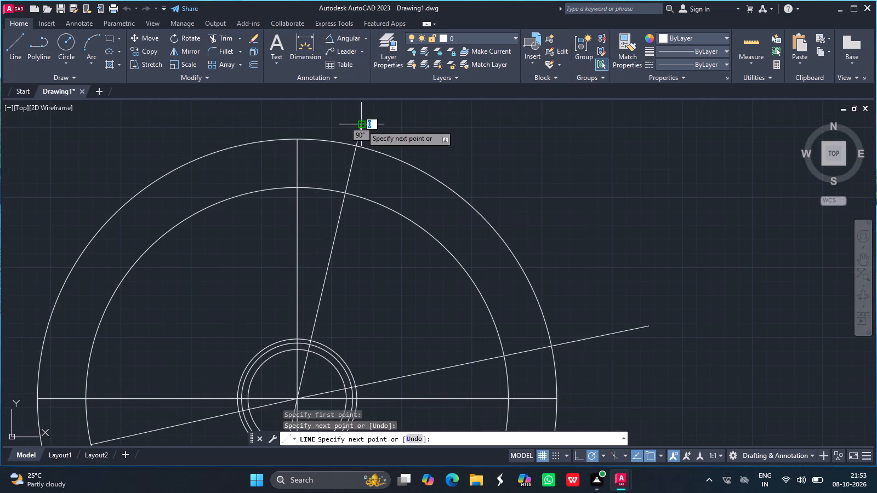
key("Return")
Draw a line from the common centre downward past the outer circle, about 207 long and 12° right of the vertical centre line.
scroll(457, 257, "down", 3, "ctrl")
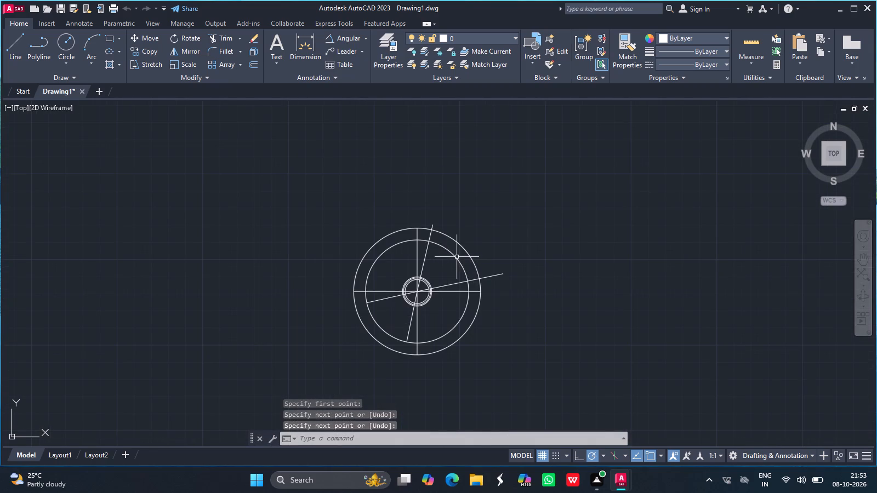
scroll(457, 257, "up", 1, "ctrl")
left_click(18, 44)
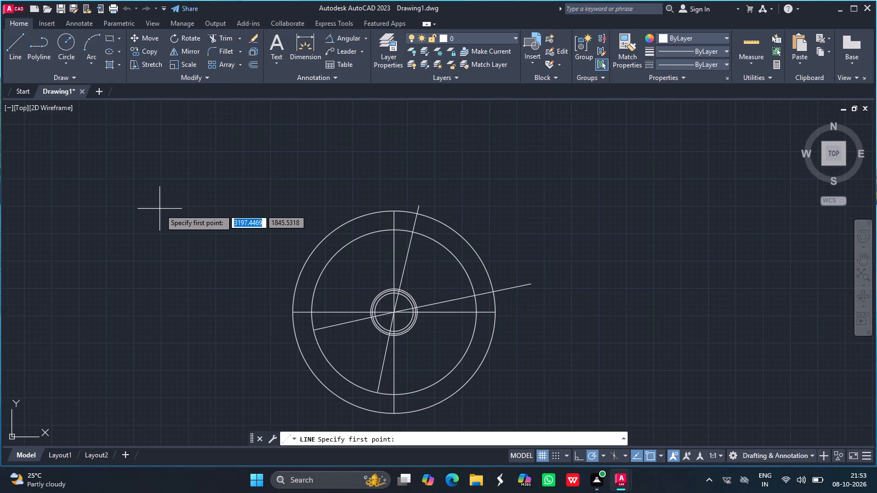
left_click(395, 311)
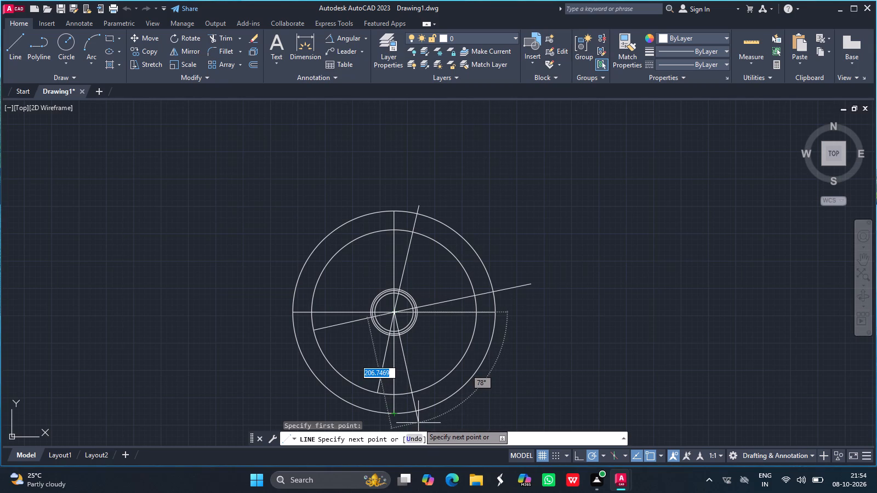
left_click(418, 423)
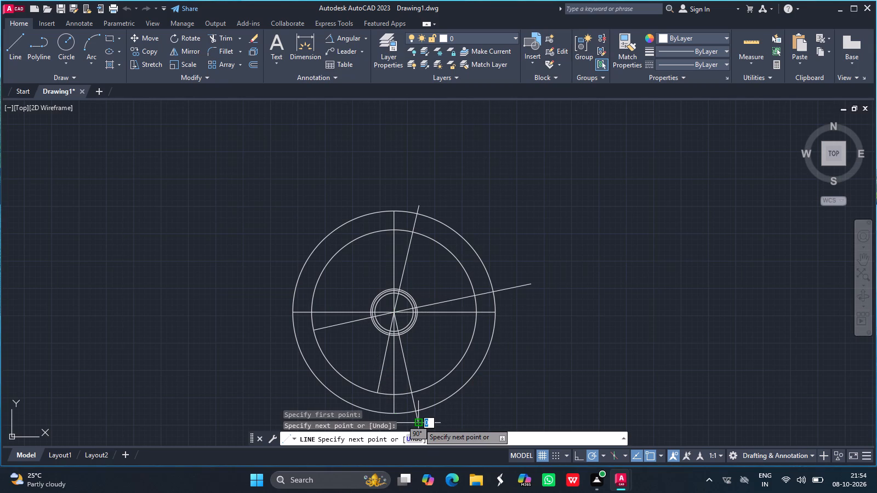
key("Return")
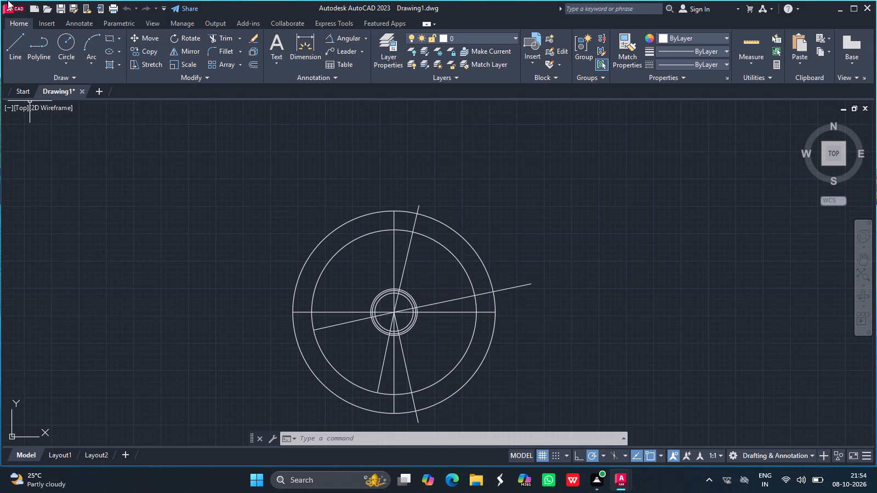
Draw a line from the common centre rightward past the outer circle, about 211 long and 13° below the horizontal centre line.
left_click(19, 47)
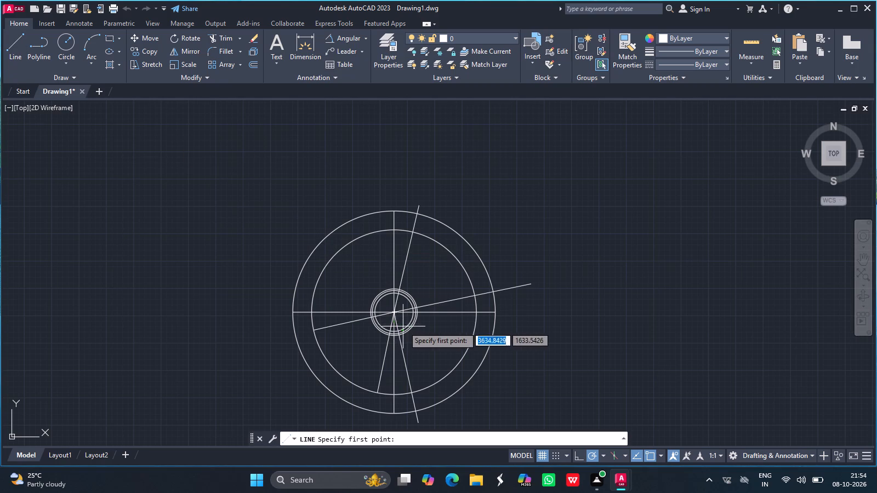
left_click_drag(396, 313, 490, 339)
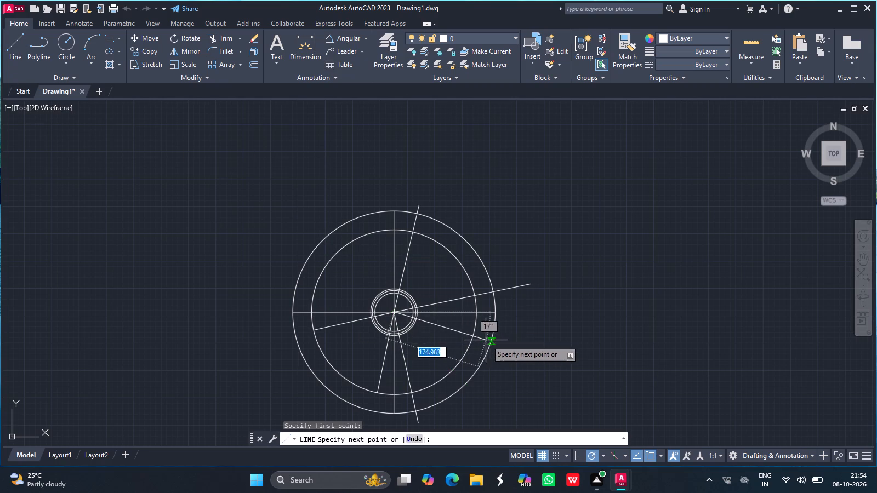
left_click_drag(490, 339, 506, 340)
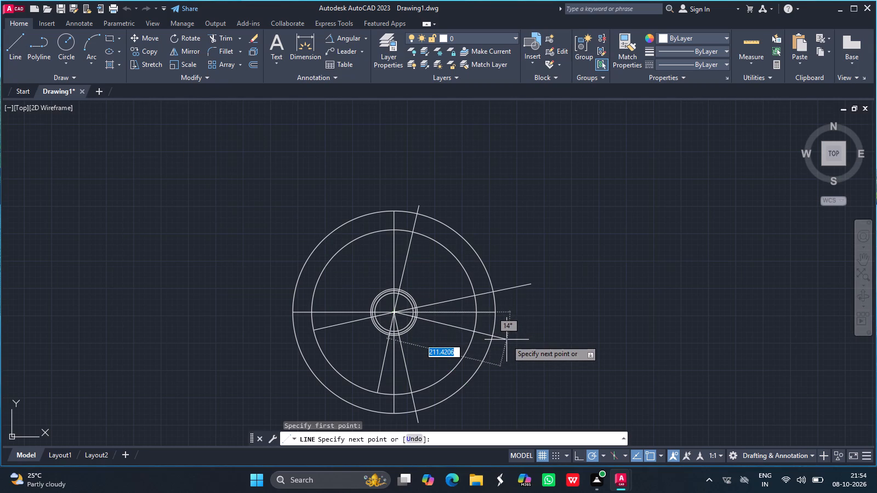
left_click_drag(506, 340, 508, 338)
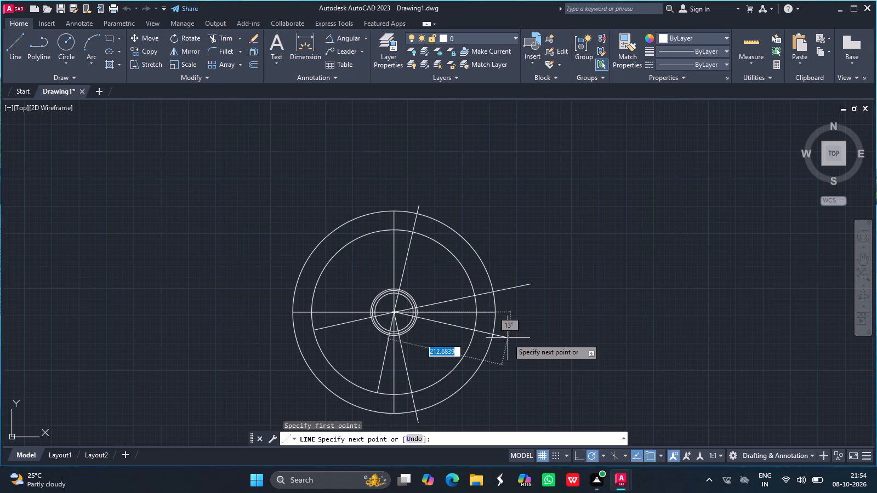
left_click_drag(508, 338, 508, 337)
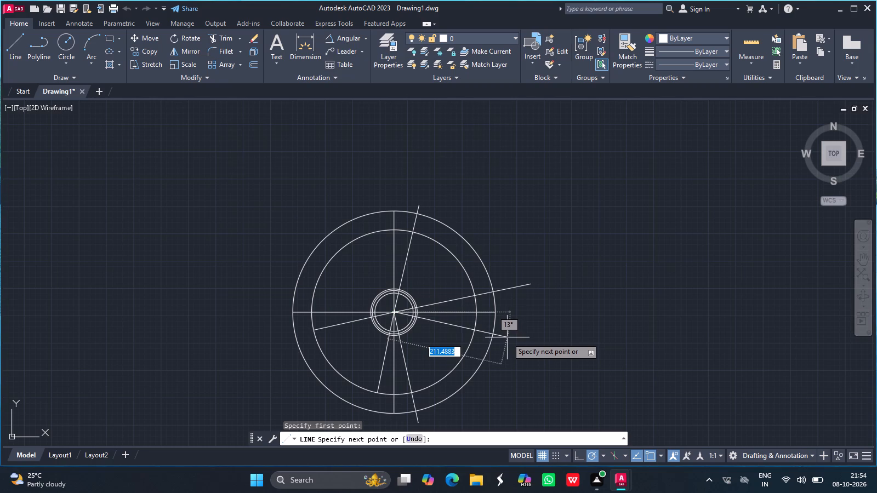
left_click(507, 337)
key("Return")
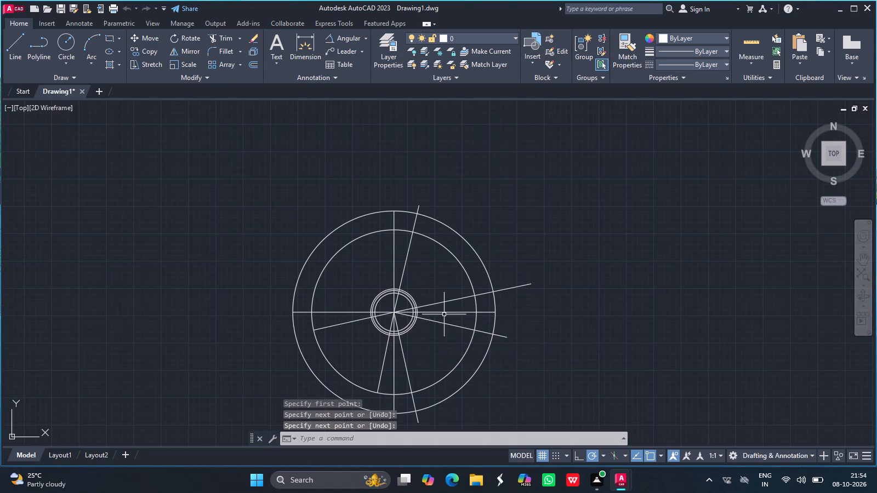
Draw a line from the common centre upward past the outer circle, about 12° left of the vertical centre line.
left_click(13, 42)
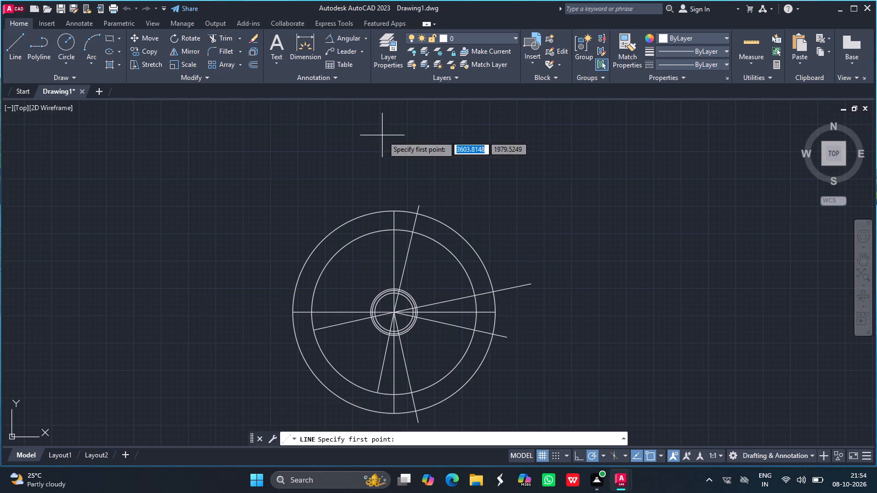
left_click(396, 311)
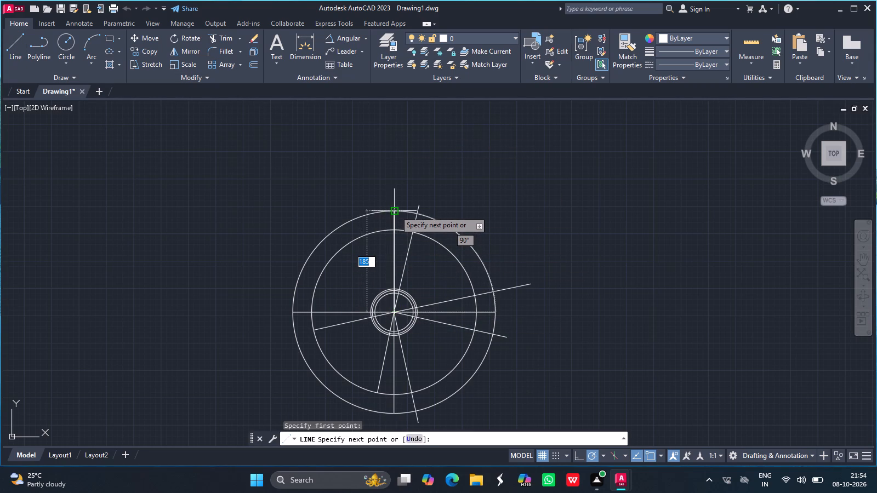
left_click(369, 197)
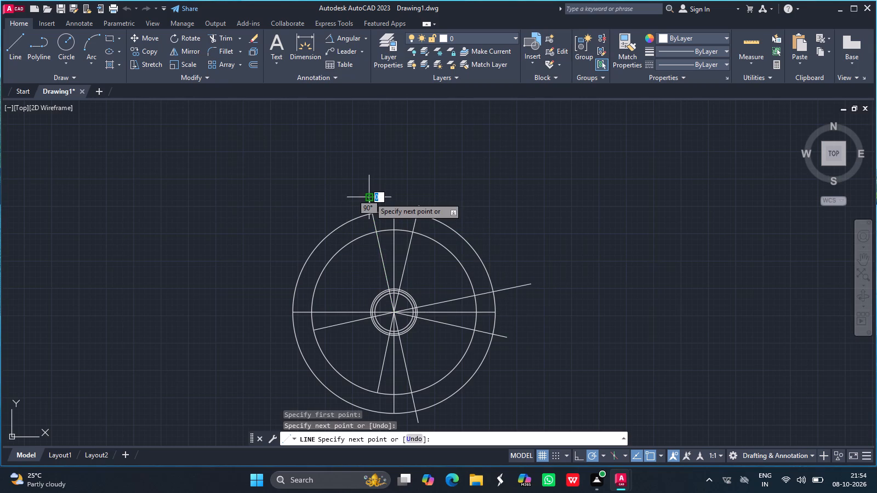
key("Return")
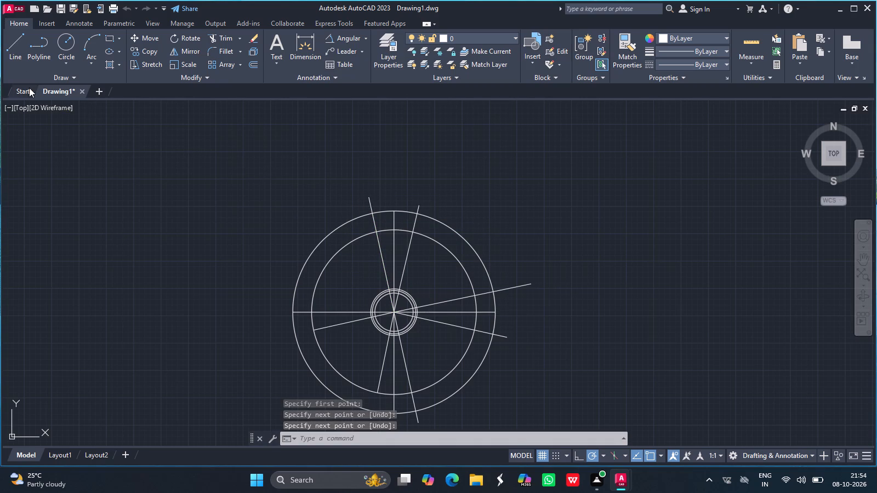
Draw a line from the common centre leftward past the outer circle, about 235 long and 13° above the horizontal centre line.
left_click(13, 37)
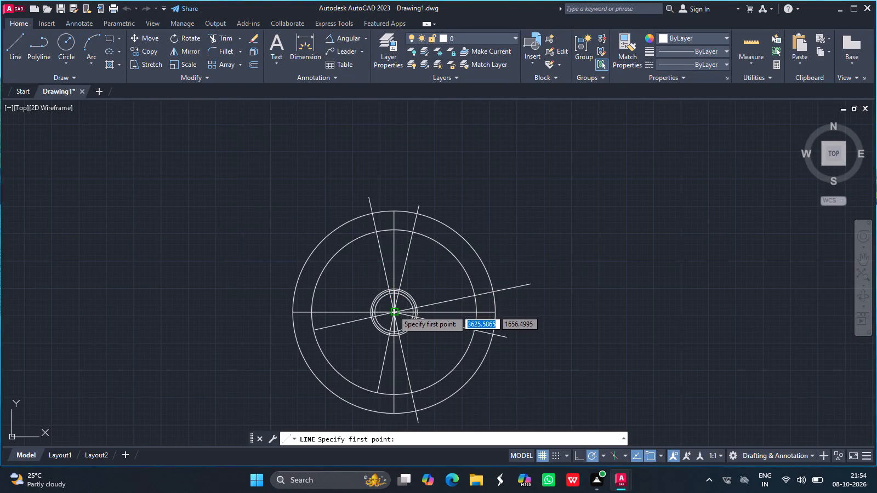
left_click_drag(394, 311, 272, 277)
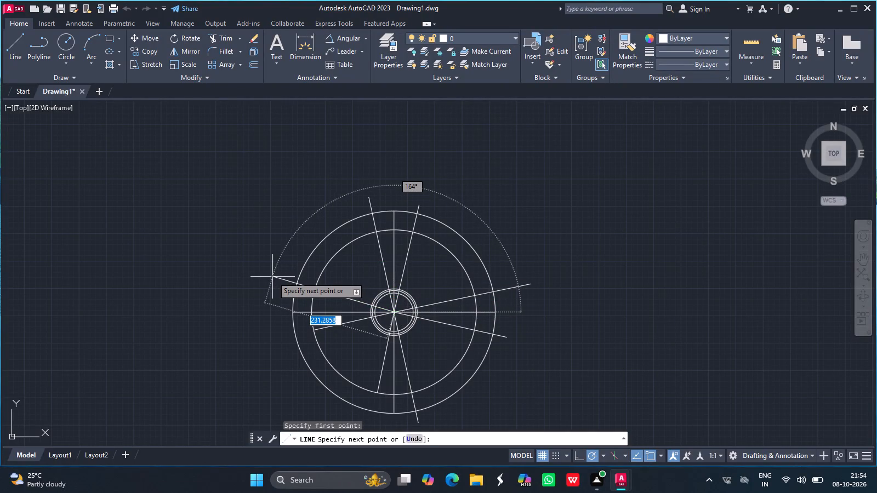
left_click_drag(272, 277, 270, 279)
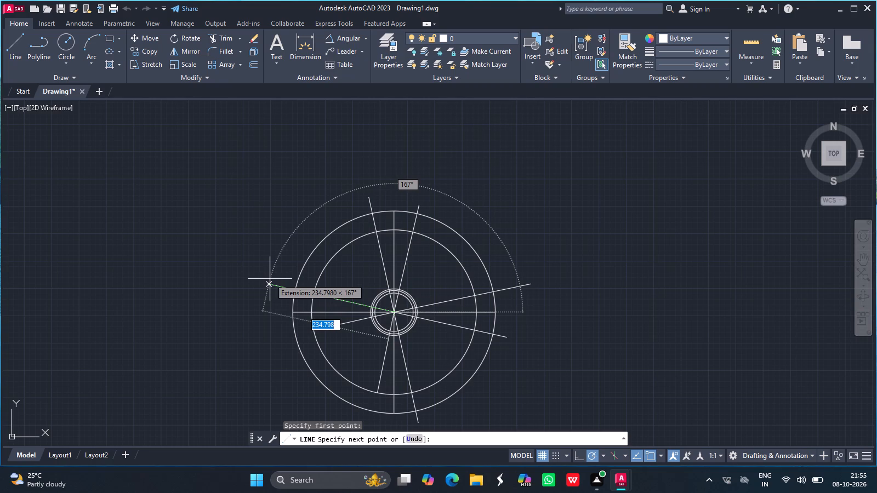
left_click(270, 279)
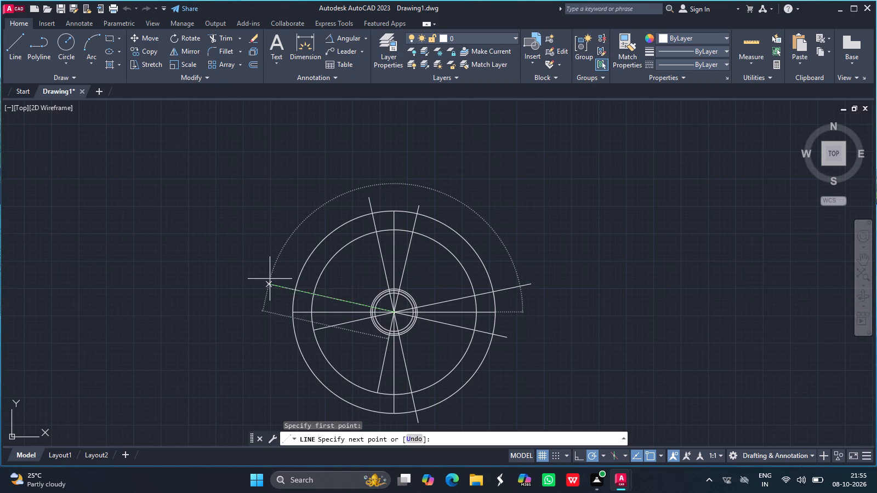
key("Return")
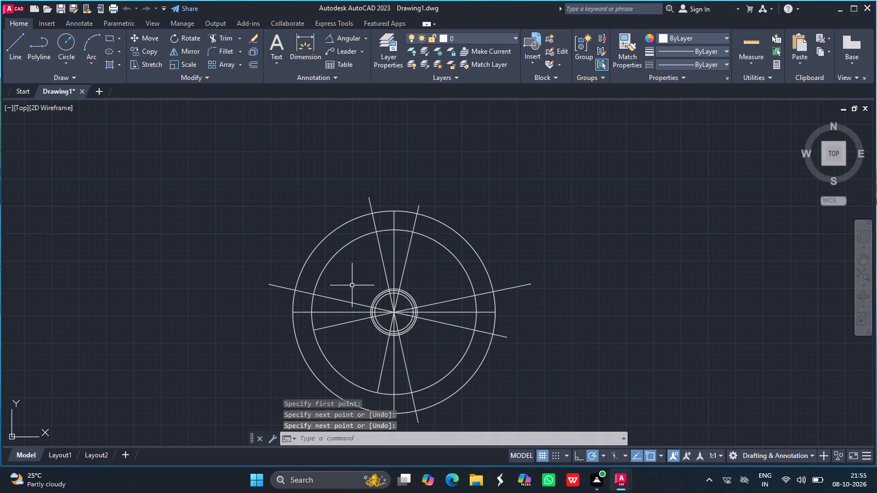
Trim the slanted radial lines back to the second-largest circle, removing their portions between and beyond the two large circles.
left_click(223, 39)
left_click(276, 285)
left_click(372, 208)
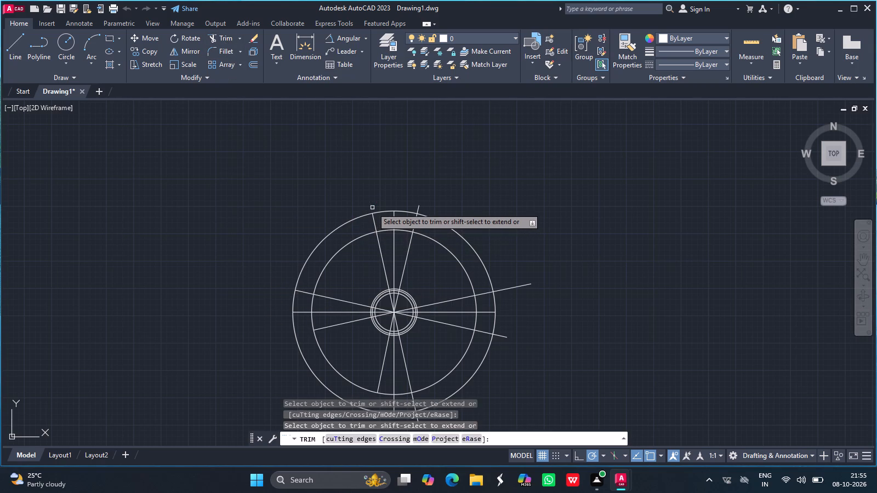
left_click(420, 208)
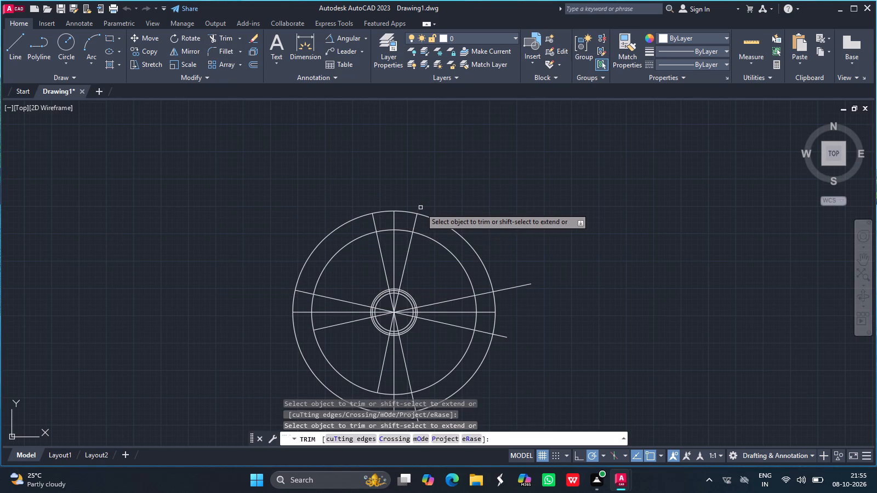
left_click_drag(415, 223, 380, 226)
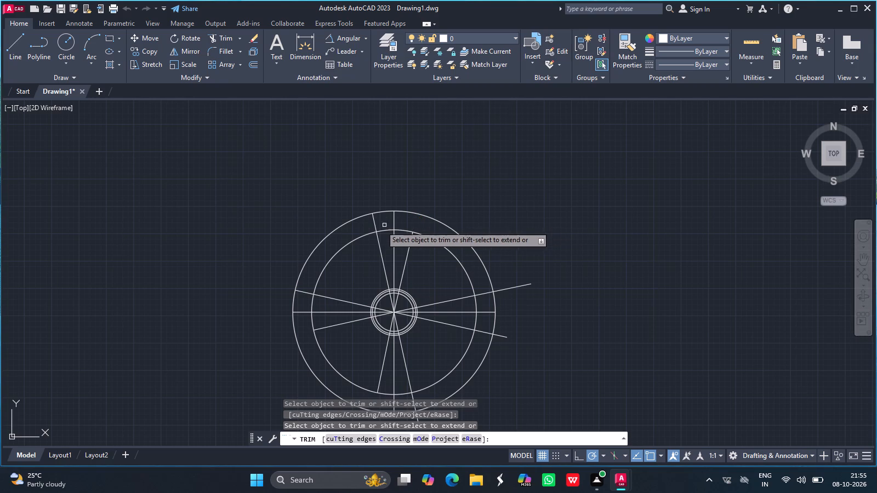
left_click_drag(380, 226, 375, 224)
left_click(375, 224)
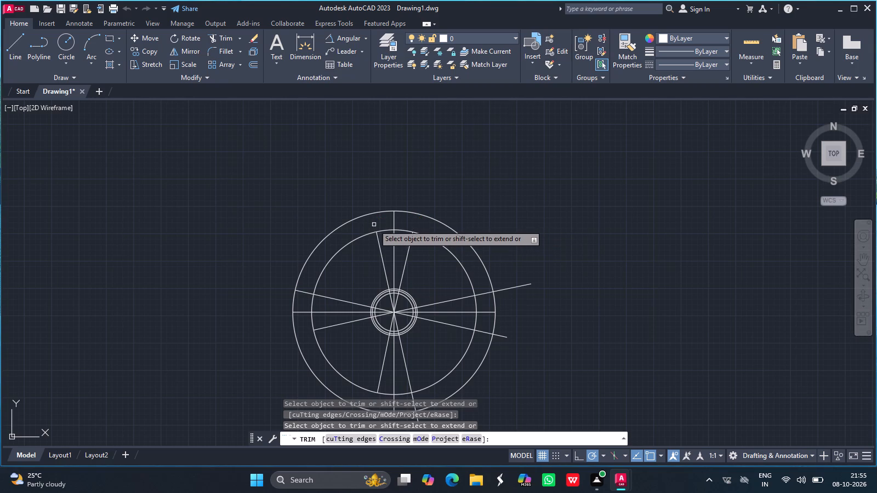
left_click(307, 293)
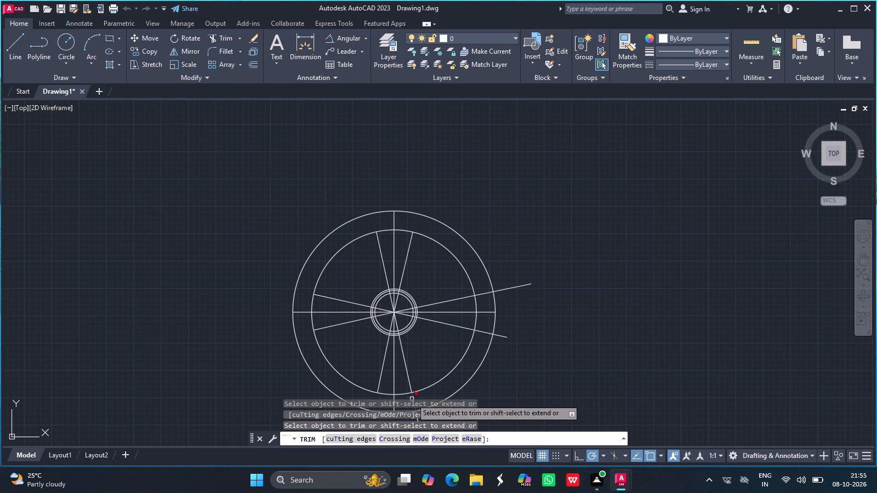
left_click(412, 399)
left_click(483, 333)
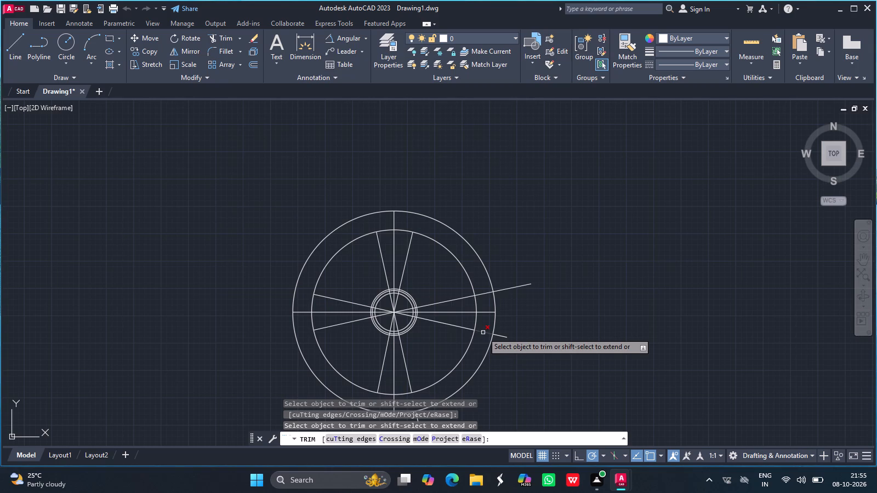
left_click_drag(502, 337, 483, 290)
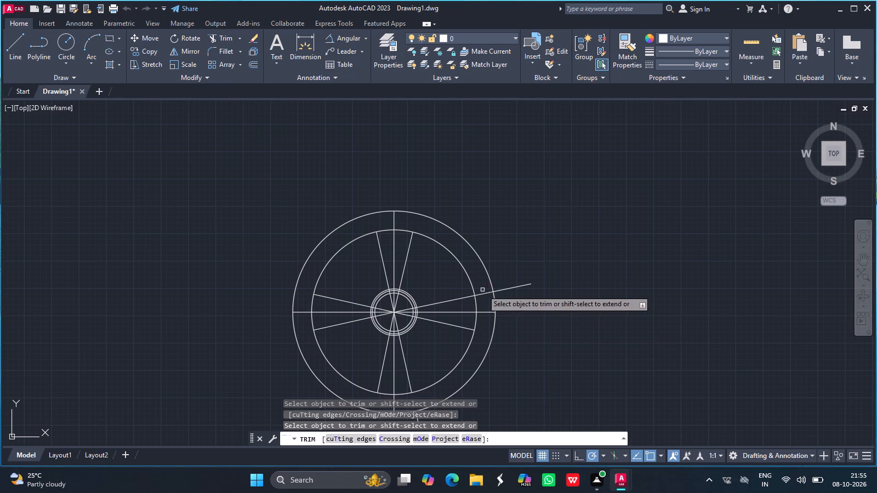
left_click_drag(483, 290, 486, 293)
left_click(486, 293)
left_click(516, 286)
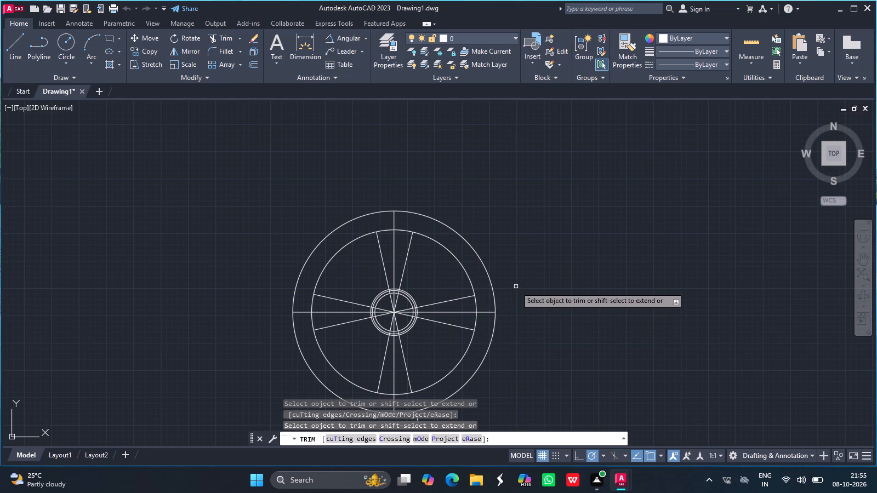
key("Return")
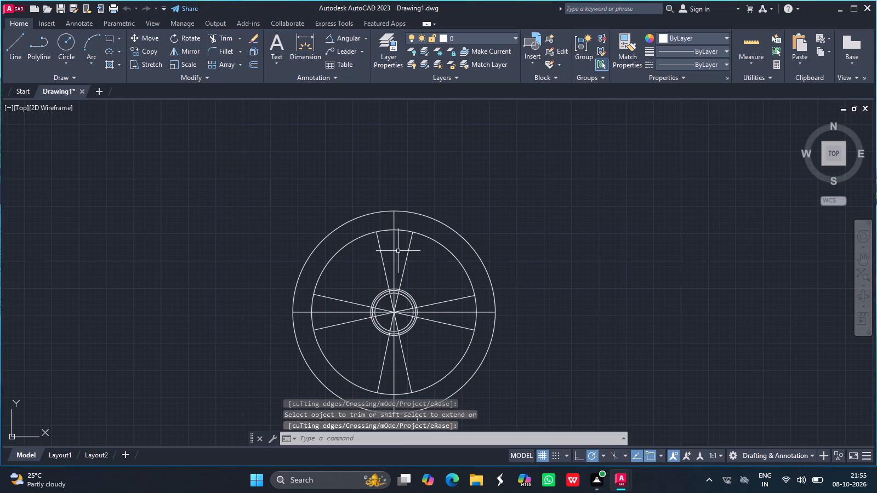
Trim the second-largest circle's arcs between each pair of slanted lines, at all four spokes.
left_click(218, 38)
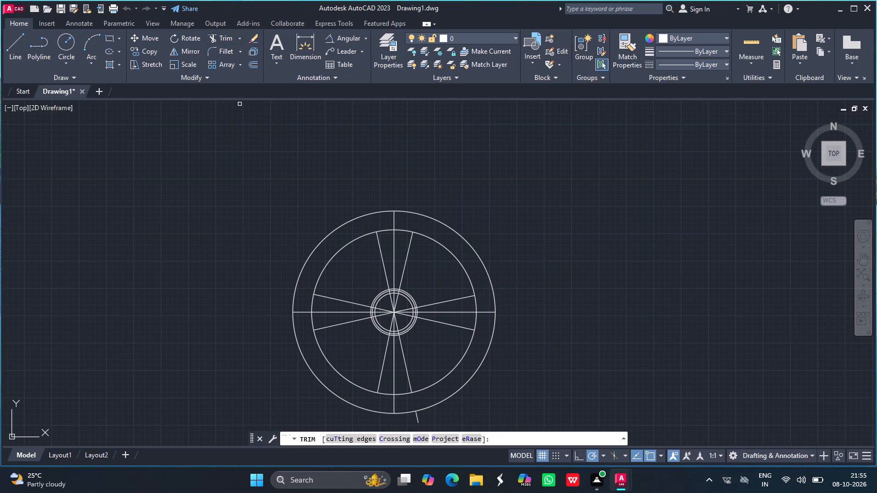
left_click(384, 231)
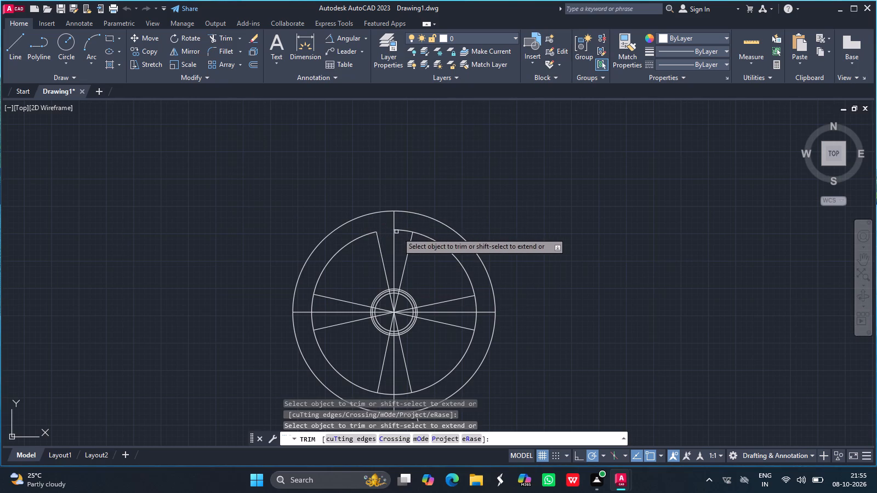
left_click(404, 232)
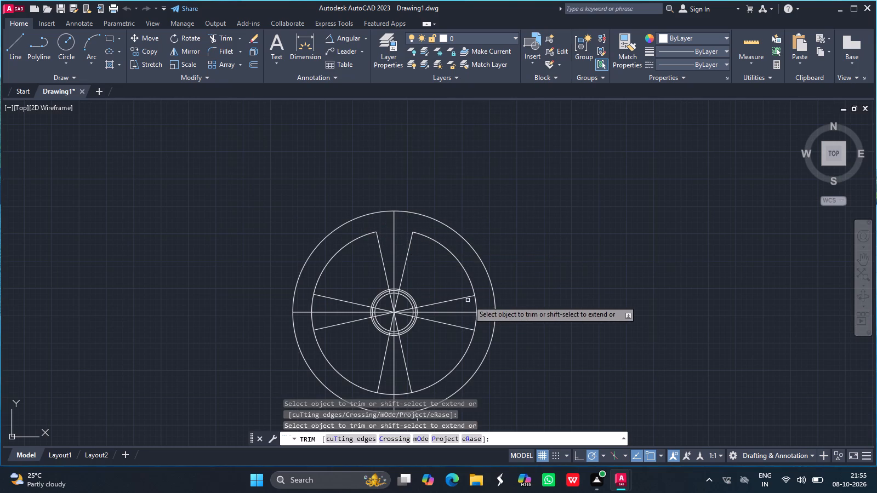
left_click_drag(475, 303, 477, 317)
left_click_drag(477, 317, 411, 402)
left_click_drag(405, 394, 403, 394)
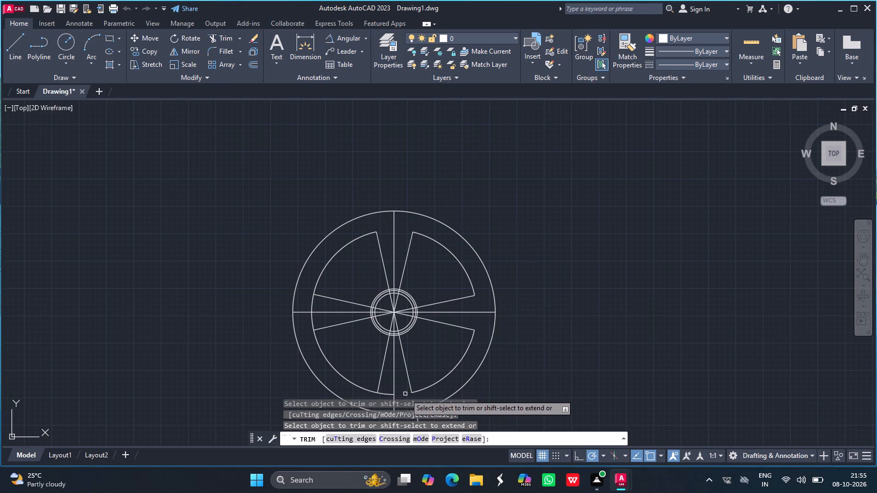
left_click_drag(403, 394, 389, 393)
left_click(389, 393)
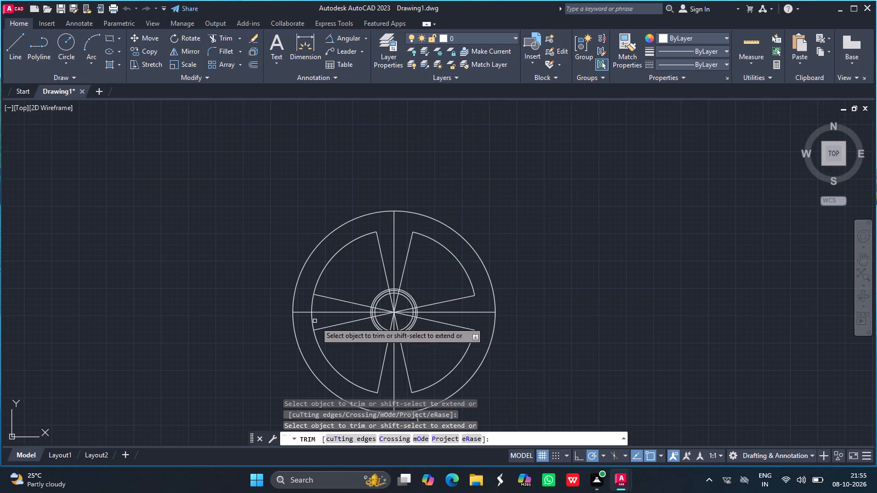
left_click(314, 322)
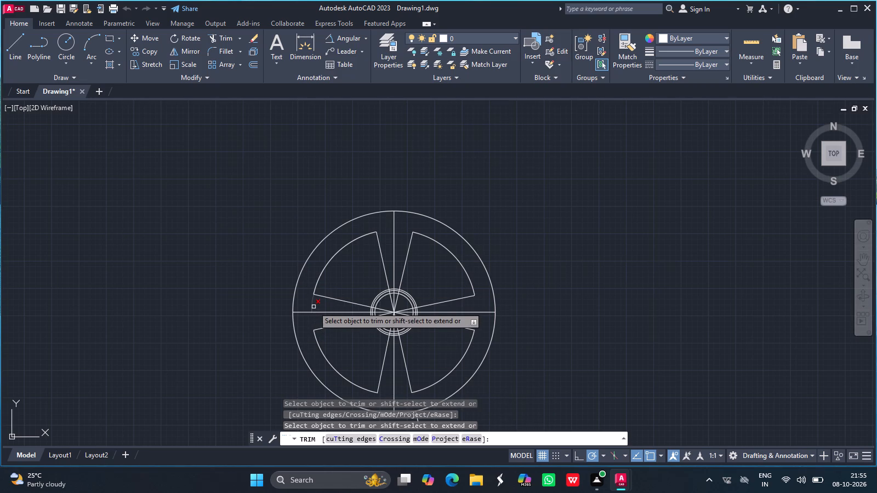
left_click(314, 307)
key("Return")
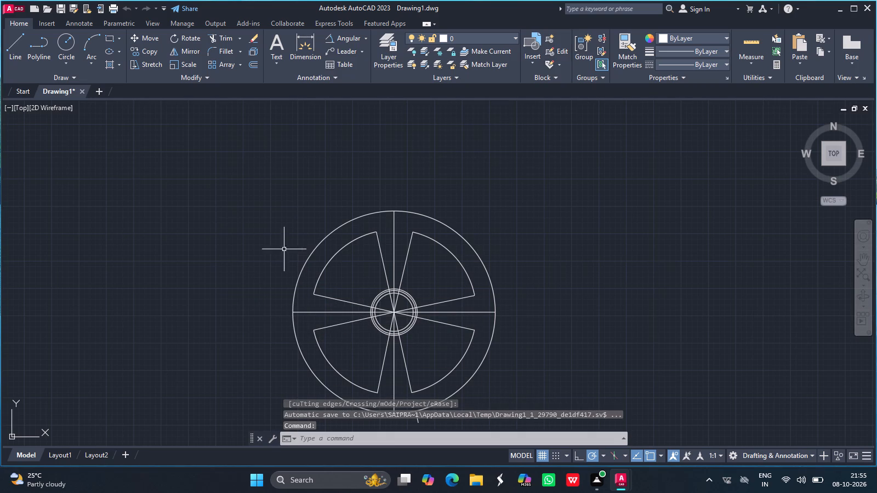
left_click(220, 51)
key("Escape")
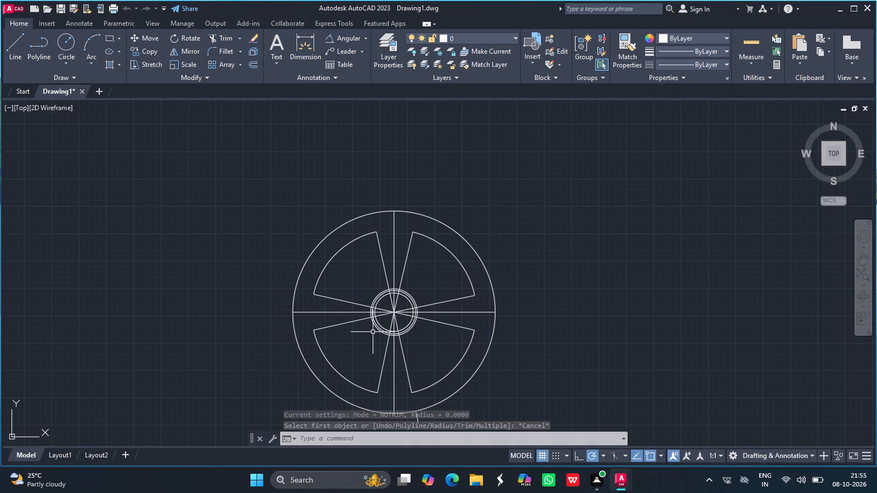
Trim the outermost small hub circle's arcs between each pair of slanted lines, at all four spokes.
scroll(397, 337, "up", 2, "ctrl")
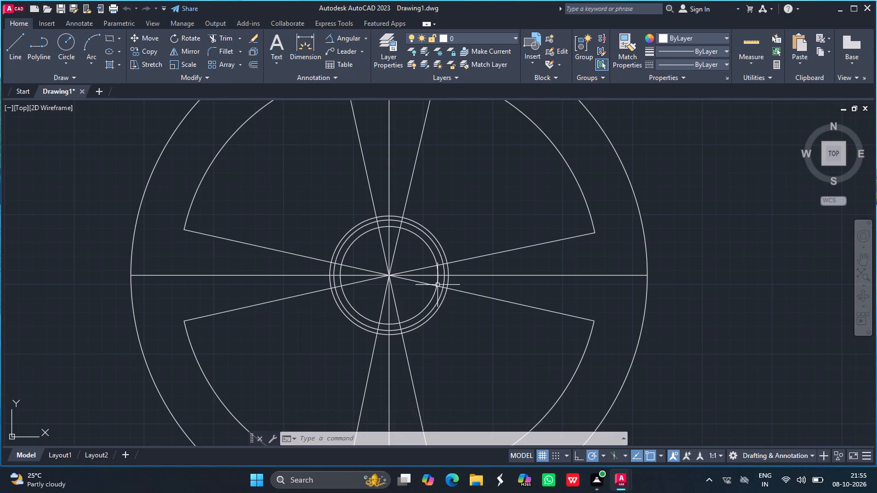
left_click(218, 40)
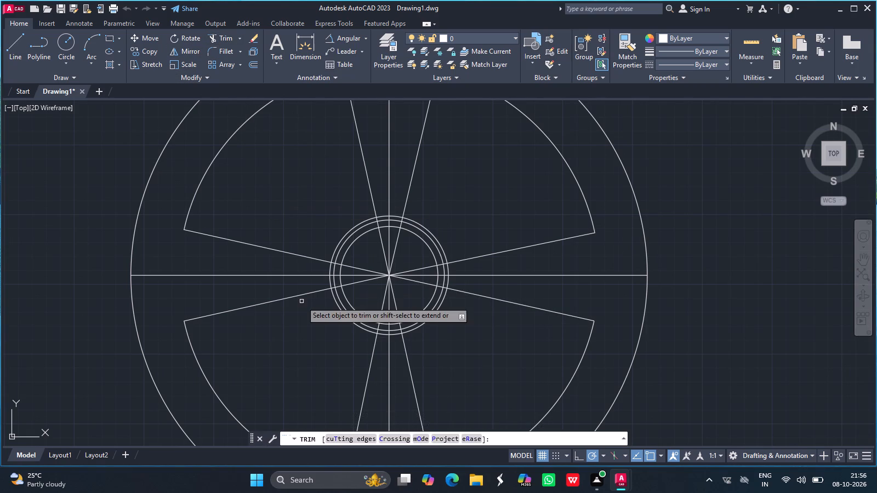
left_click(331, 269)
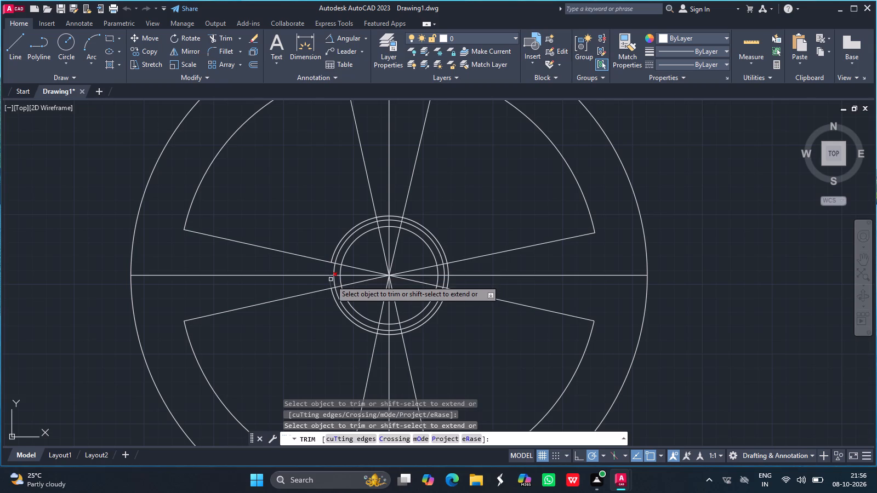
left_click(331, 281)
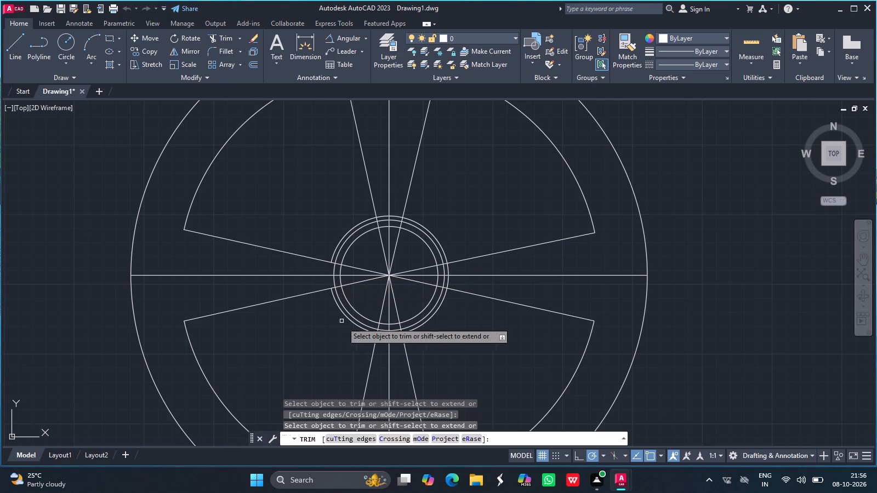
left_click_drag(384, 335, 397, 335)
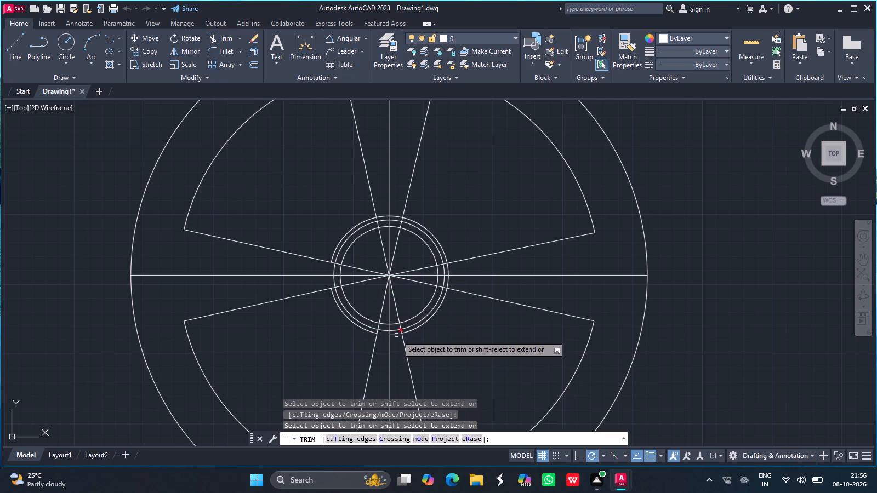
left_click_drag(397, 335, 397, 336)
left_click(397, 336)
left_click_drag(449, 284, 450, 272)
left_click(450, 272)
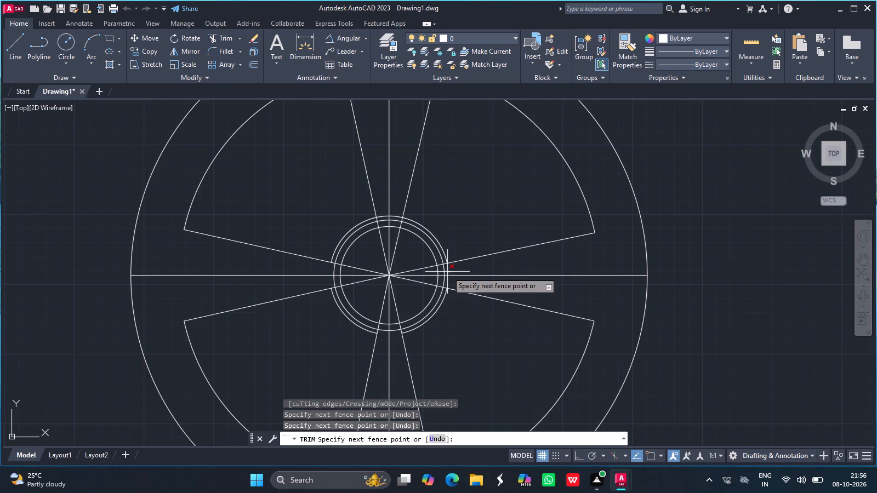
left_click(447, 272)
left_click_drag(397, 216, 396, 216)
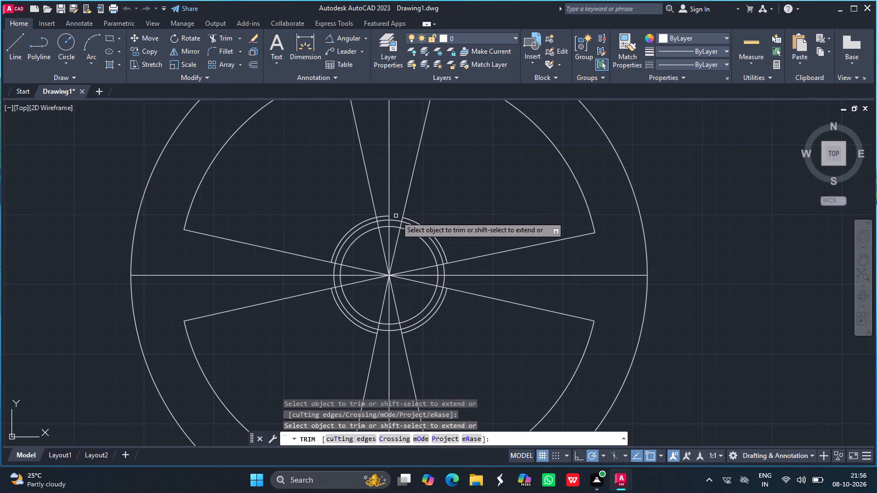
left_click_drag(396, 216, 384, 217)
left_click(384, 217)
key("Return")
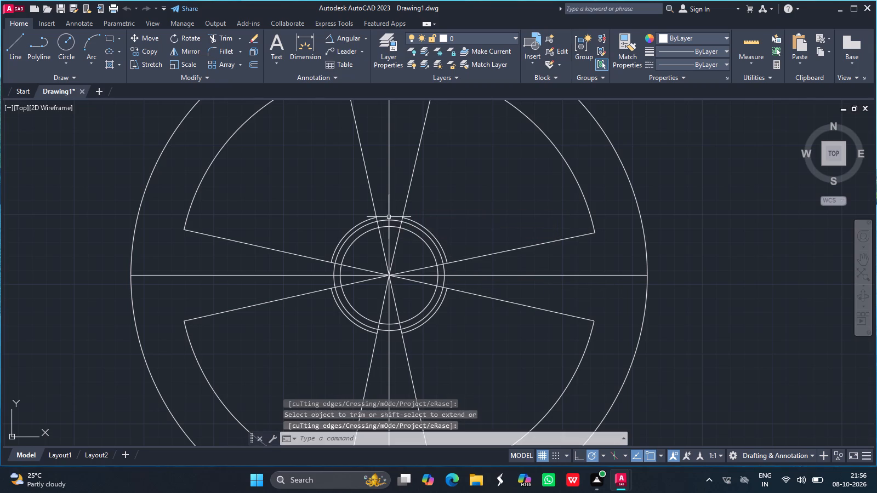
Fillet the two hub-side corners of the upper-right opening, between its slanted lines and the outer hub arc, with radius 10.
left_click(221, 48)
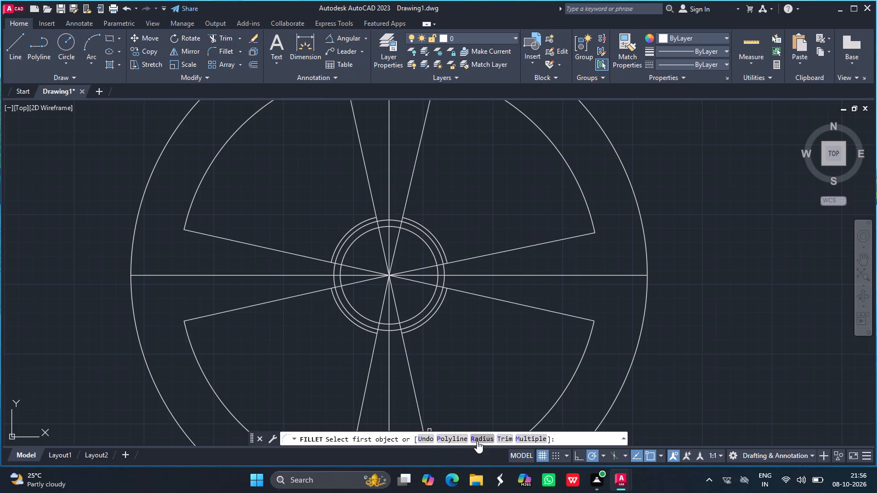
left_click(477, 441)
type("10")
key("Return")
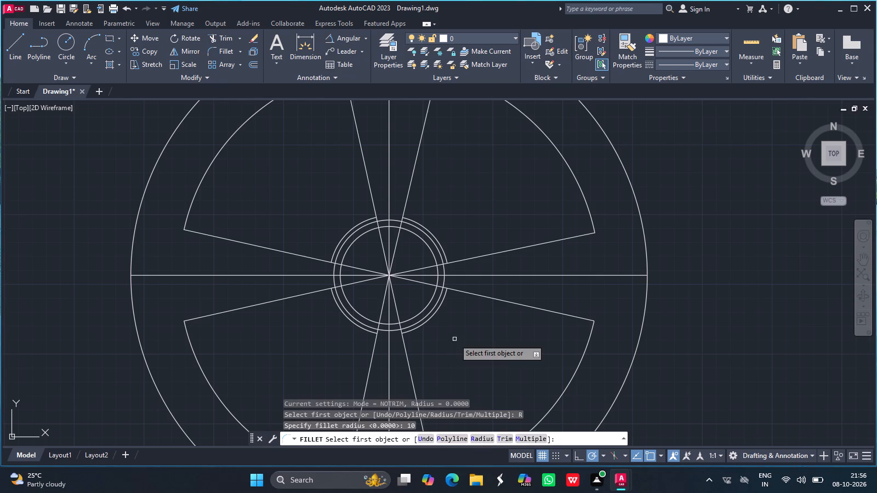
left_click(460, 261)
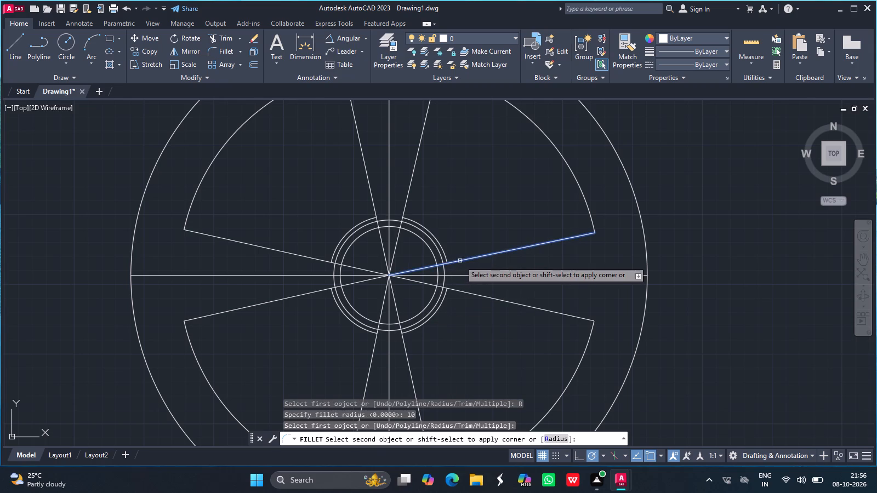
left_click(442, 253)
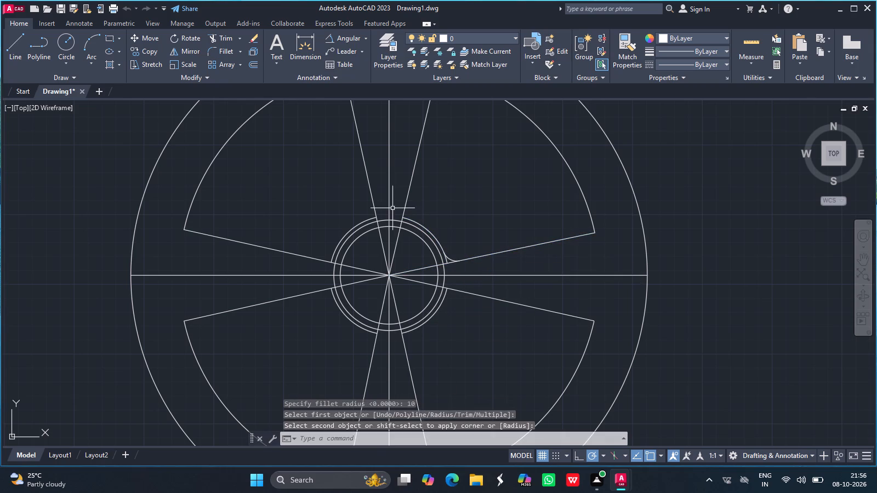
key("Return")
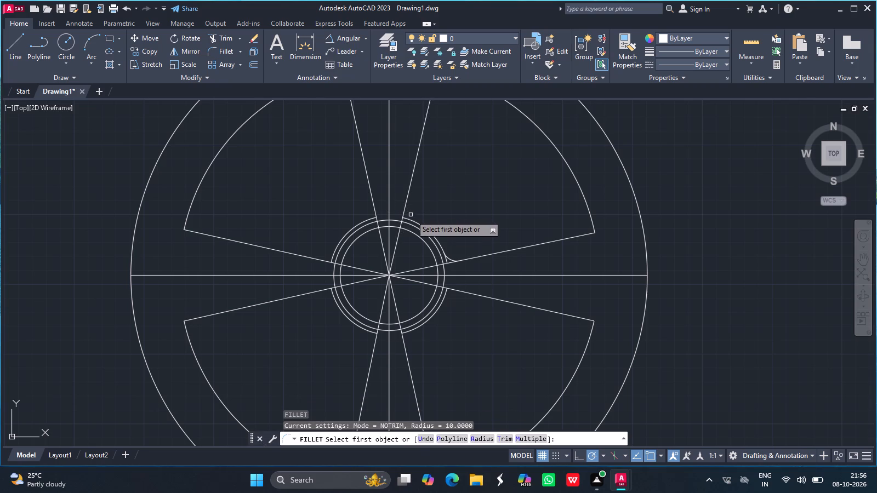
left_click_drag(413, 221, 407, 208)
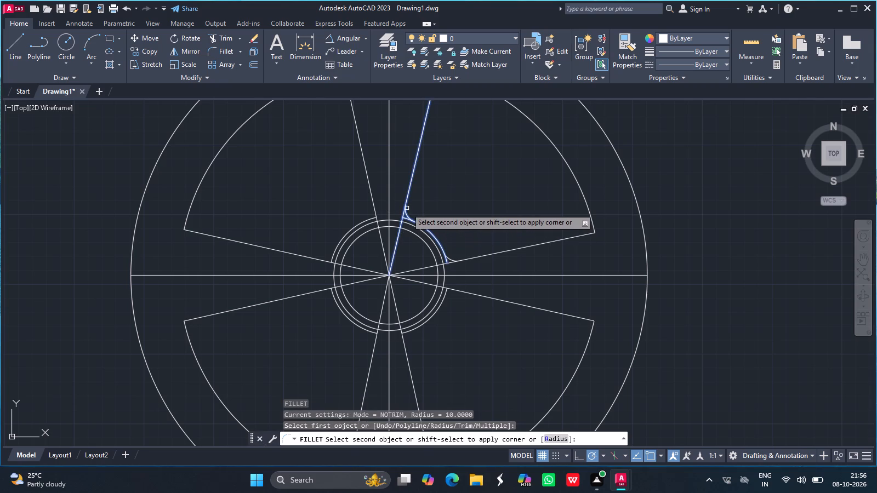
left_click(407, 208)
Fillet the two hub-side corners of the upper-left opening, between its slanted lines and the outer hub arc, with radius 10.
key("Return")
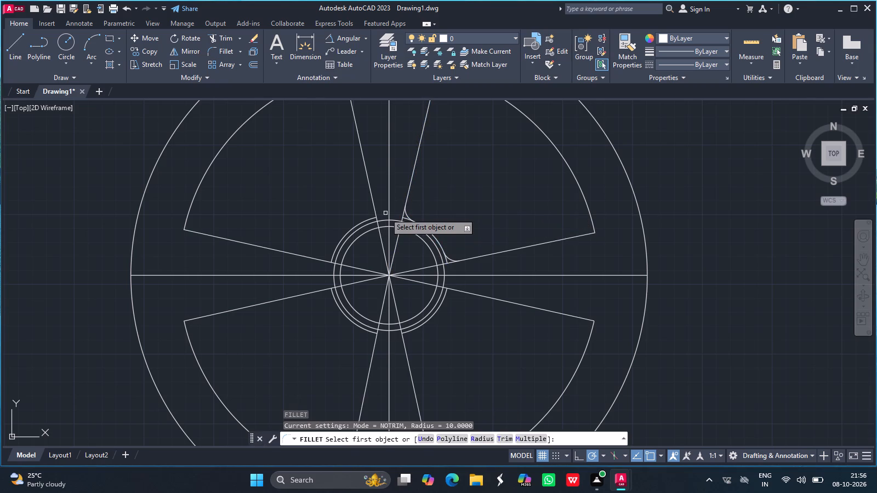
left_click_drag(374, 208, 369, 217)
left_click(369, 217)
key("Return")
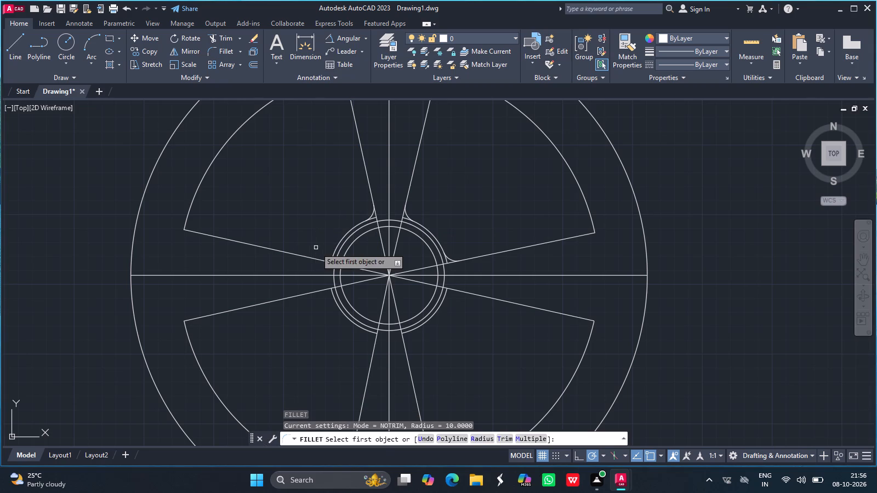
left_click_drag(333, 256, 320, 259)
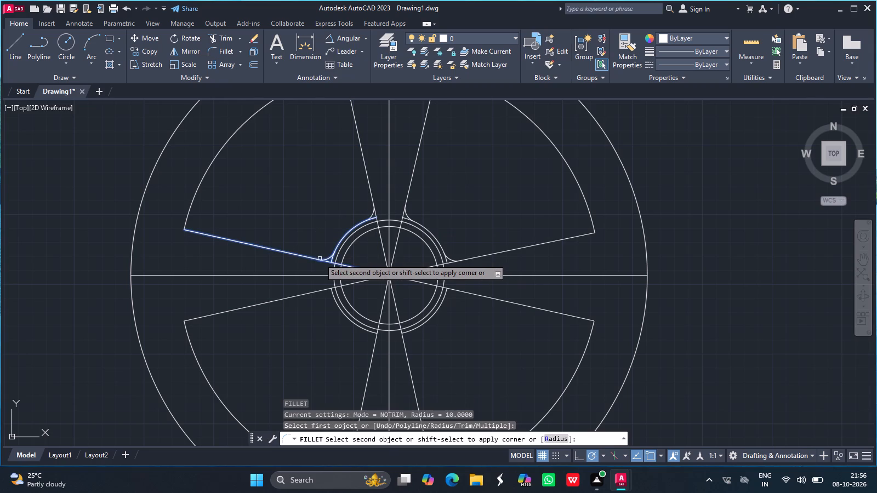
left_click(320, 259)
Fillet the two hub-side corners of the lower-left opening, between its slanted lines and the outer hub arc, with radius 10.
key("Return")
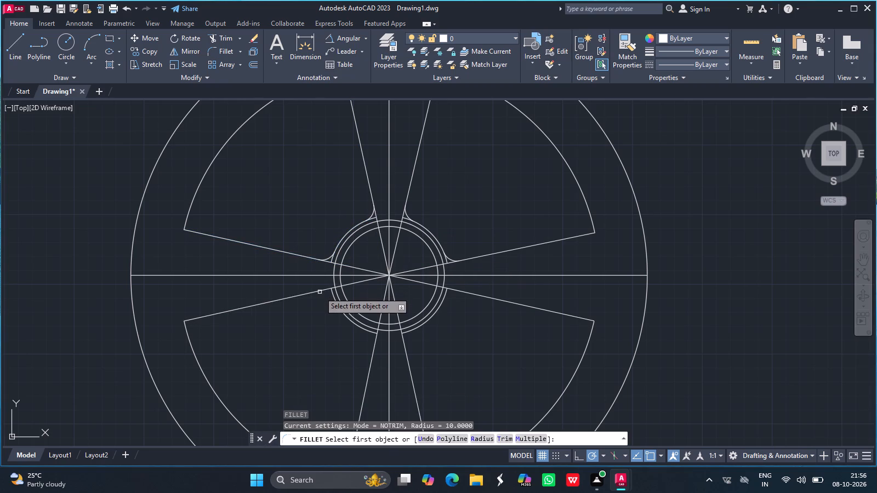
left_click(320, 292)
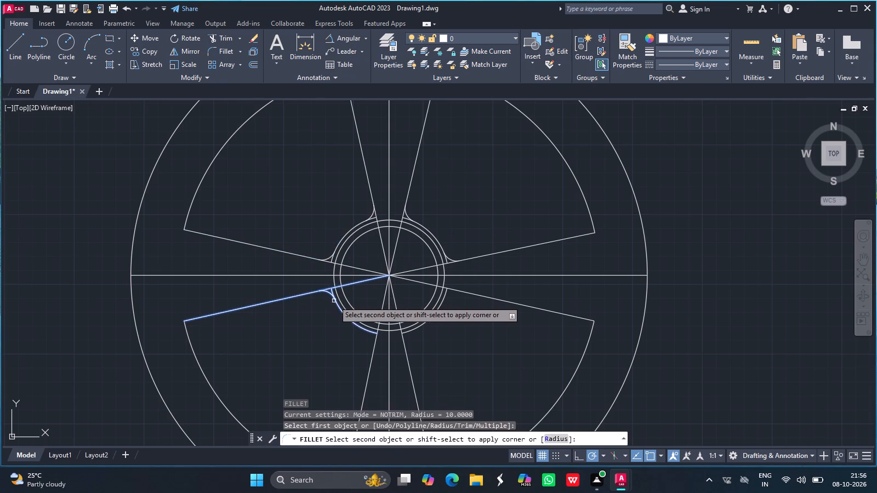
left_click(334, 301)
key("Return")
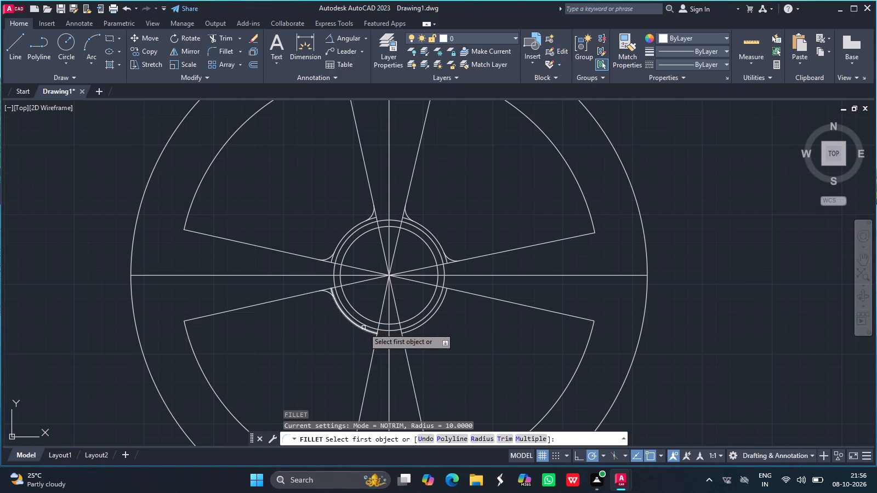
left_click_drag(365, 330, 373, 343)
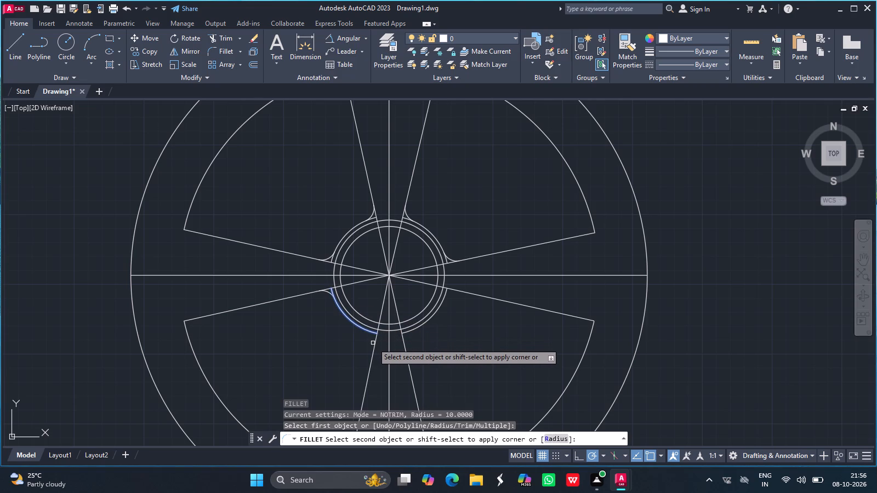
left_click(373, 347)
Fillet the two hub-side corners of the lower-right opening, between its slanted lines and the outer hub arc, with radius 10.
key("Return")
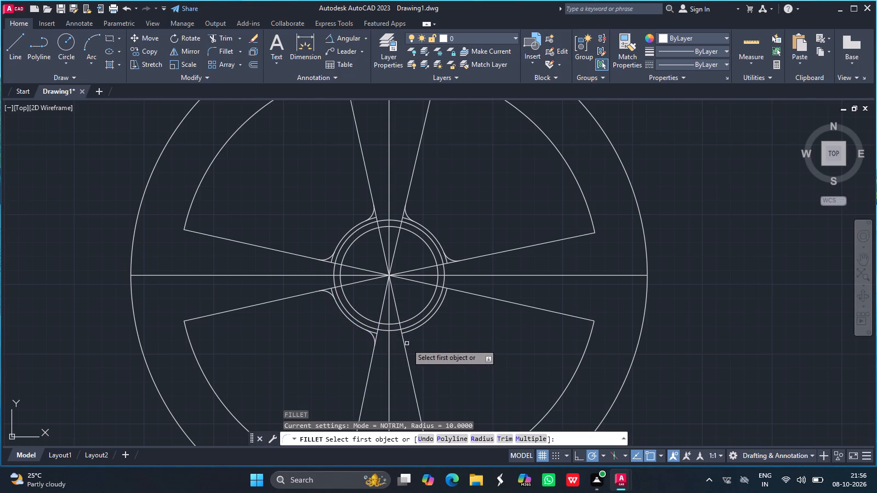
left_click_drag(405, 342, 409, 330)
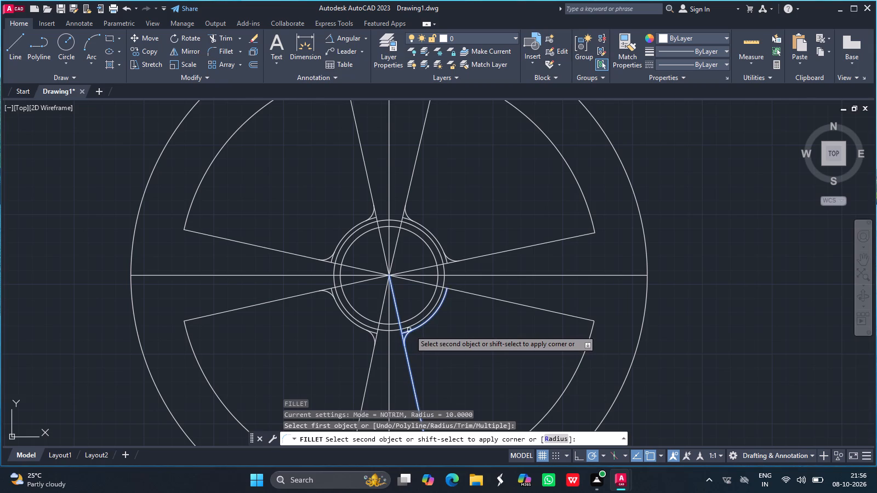
left_click_drag(409, 330, 411, 330)
left_click(411, 330)
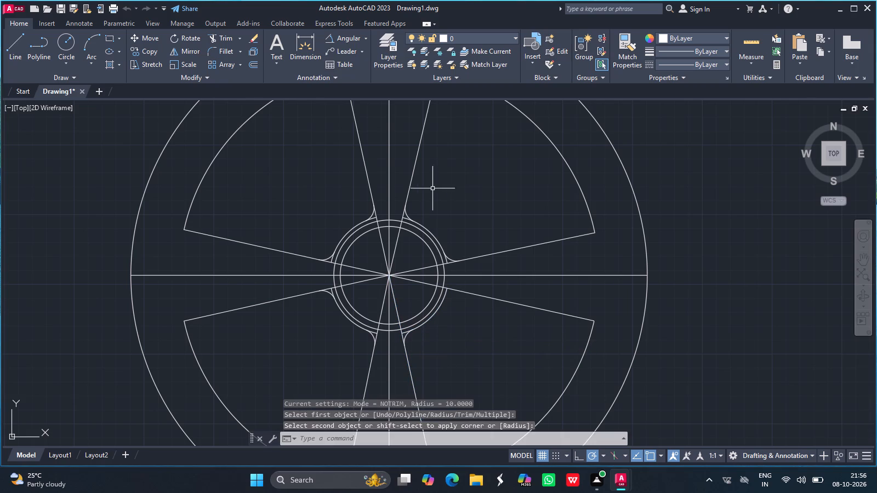
key("Return")
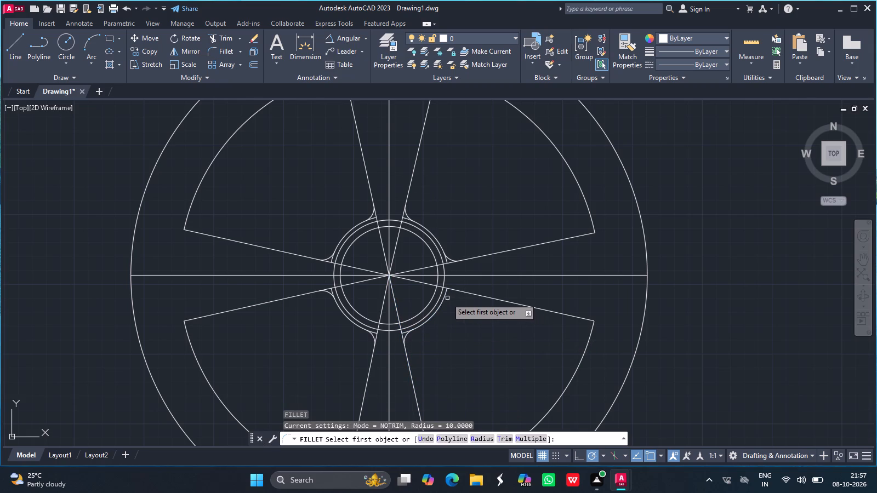
left_click(446, 296)
left_click(466, 293)
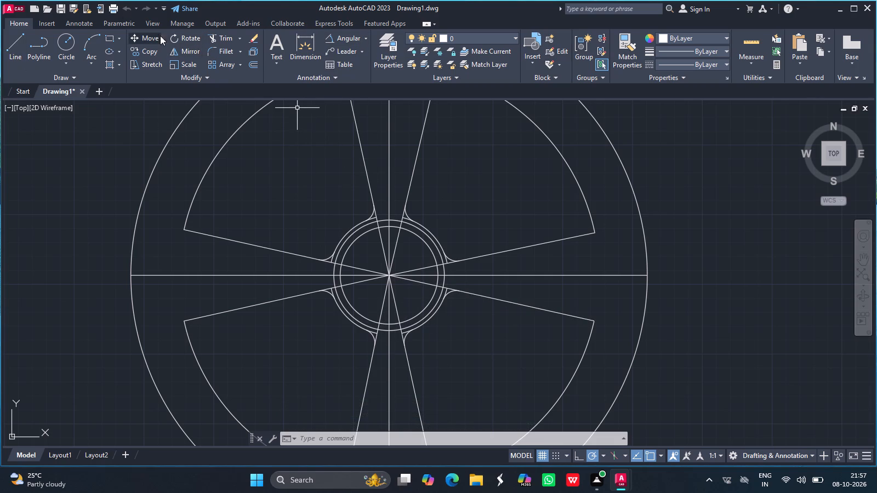
Trim the upper-left opening's leftover line and arc ends beyond its two hub fillets, including the slanted lines' portions running to the wheel centre.
left_click(219, 41)
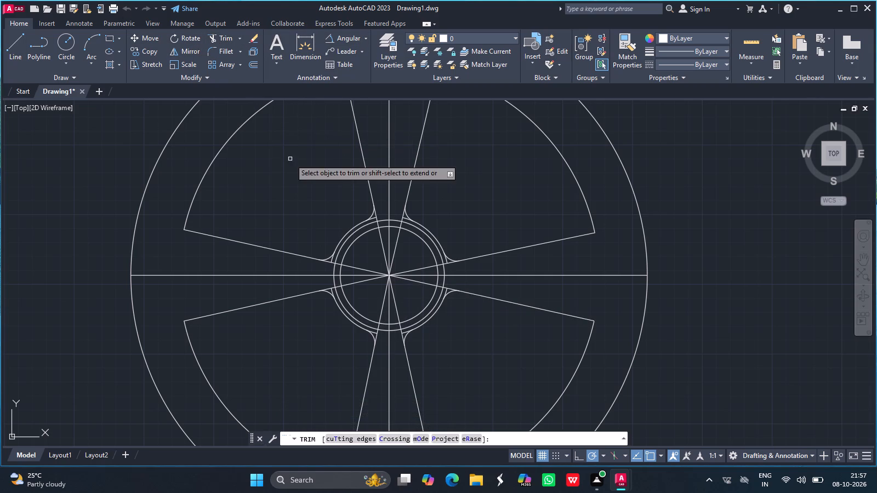
left_click(329, 262)
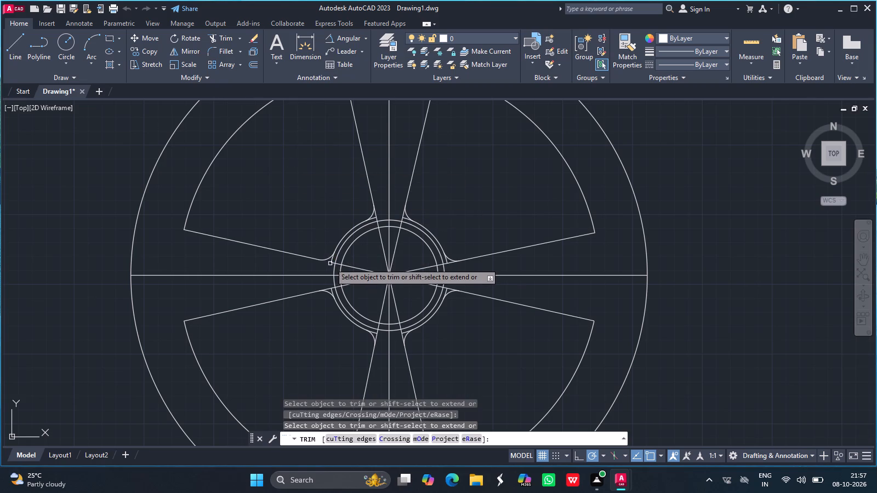
left_click(333, 260)
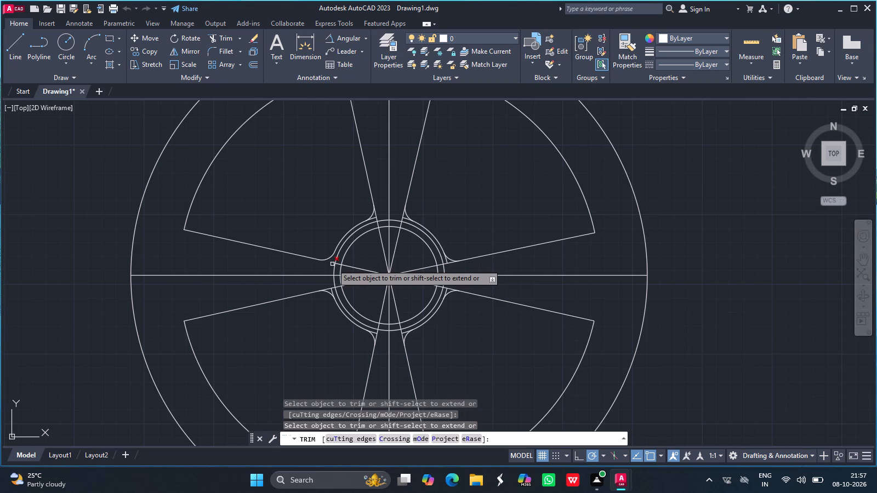
left_click(334, 263)
left_click(339, 264)
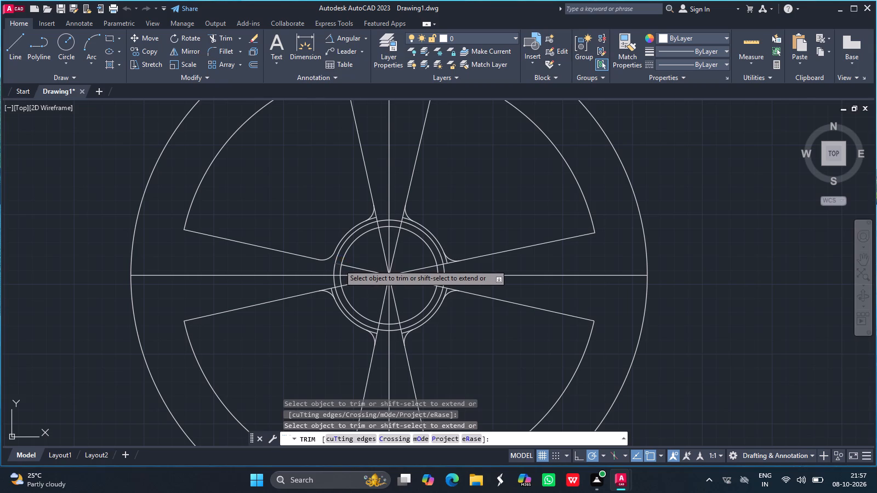
left_click(350, 266)
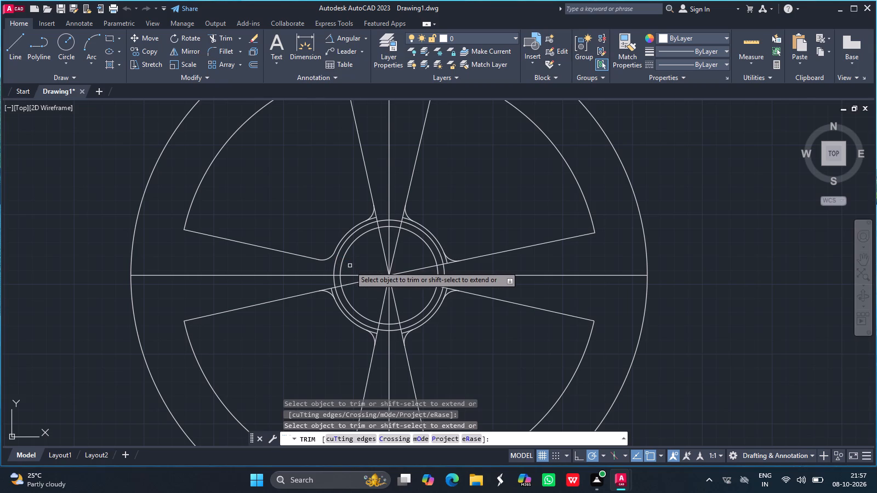
left_click(375, 216)
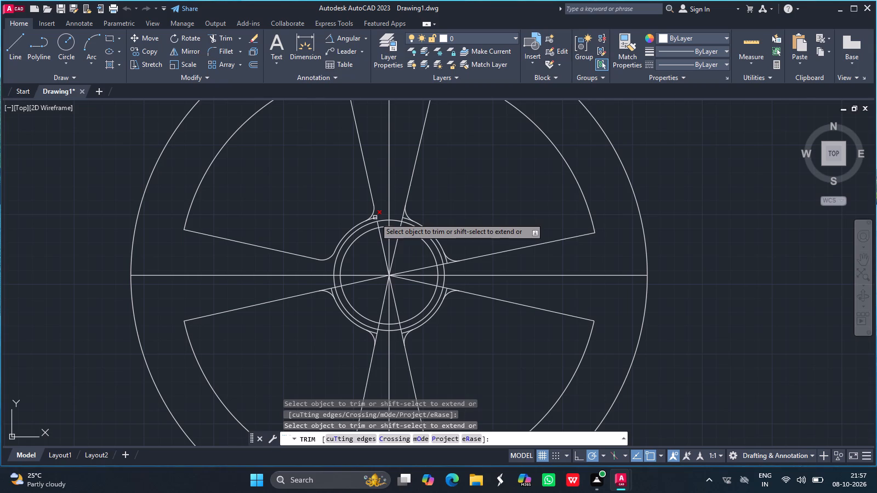
left_click(375, 217)
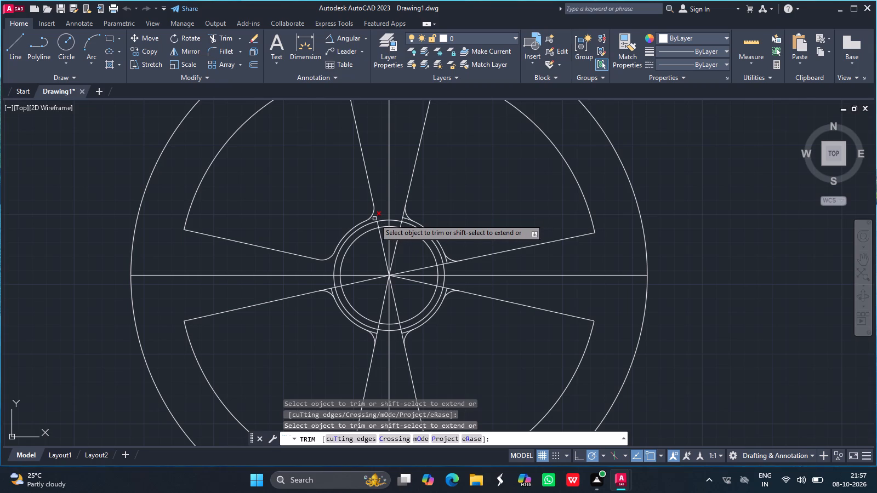
left_click_drag(374, 219, 377, 225)
left_click_drag(377, 225, 378, 236)
left_click(378, 236)
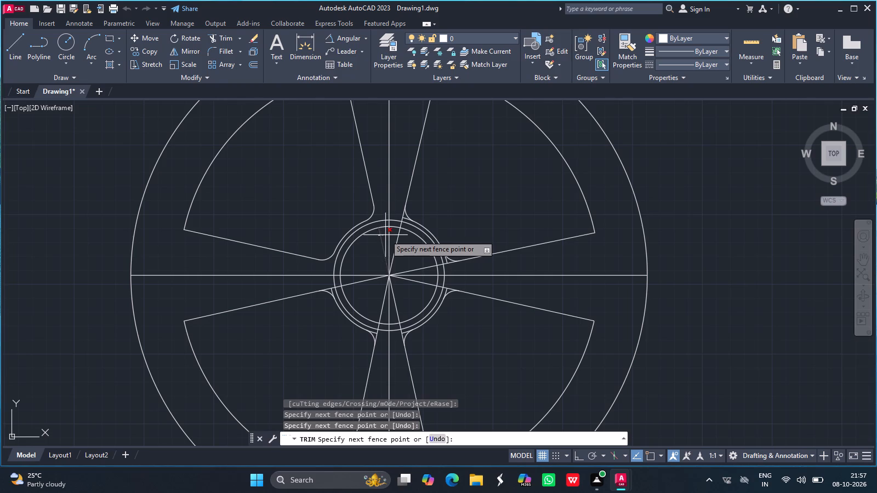
left_click(385, 235)
Trim the upper-right opening's leftover line and arc ends beyond its two hub fillets, including the slanted lines' portions running to the centre.
left_click(404, 215)
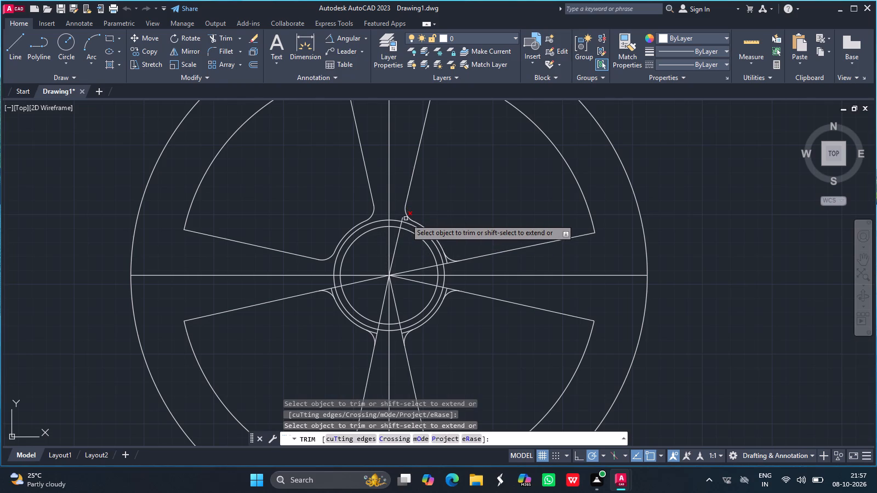
left_click(406, 219)
left_click(403, 219)
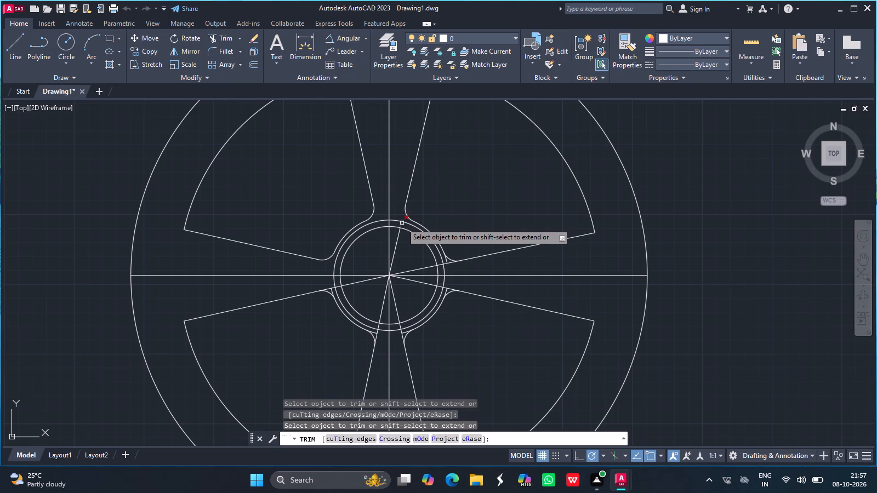
left_click(402, 223)
left_click(399, 234)
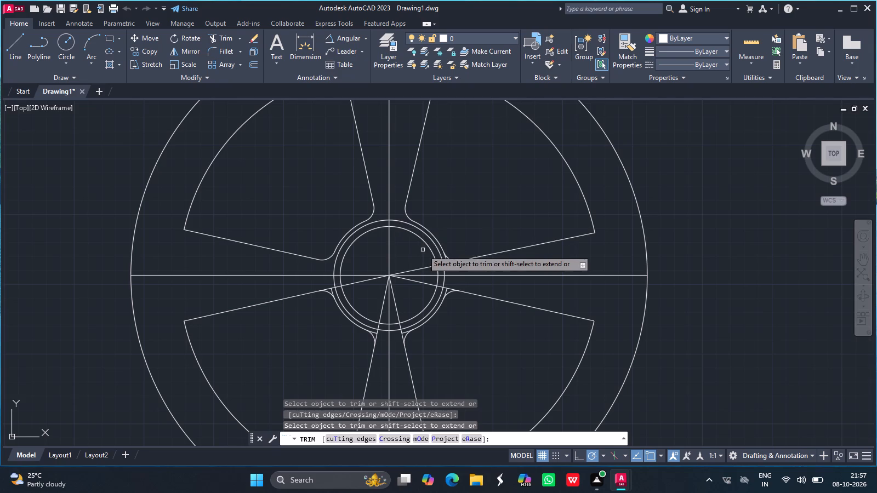
left_click(449, 261)
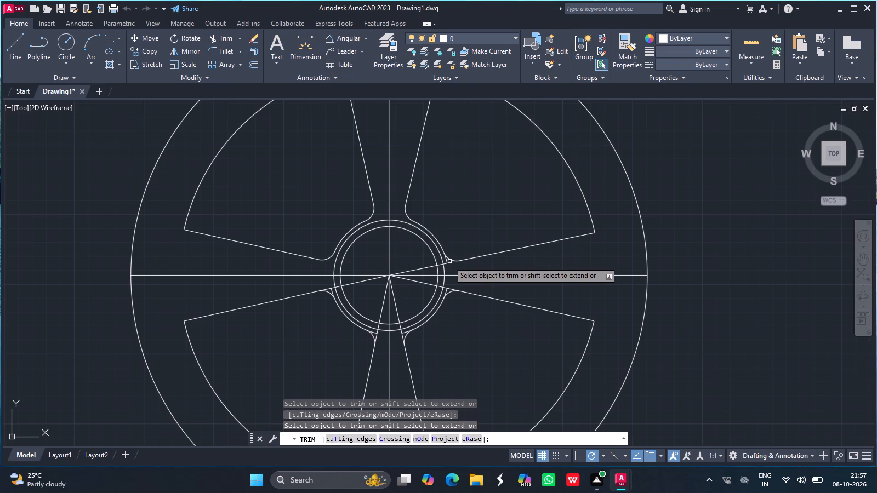
left_click(446, 261)
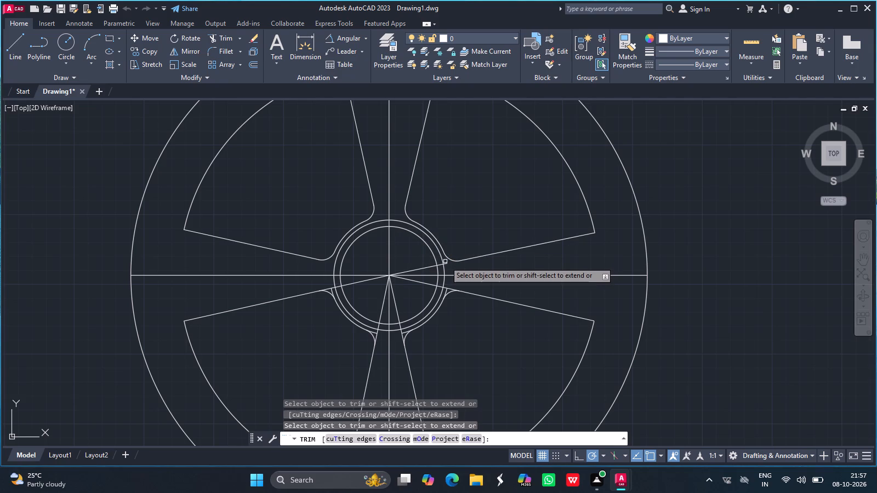
left_click(445, 263)
left_click_drag(441, 266, 432, 267)
left_click(432, 267)
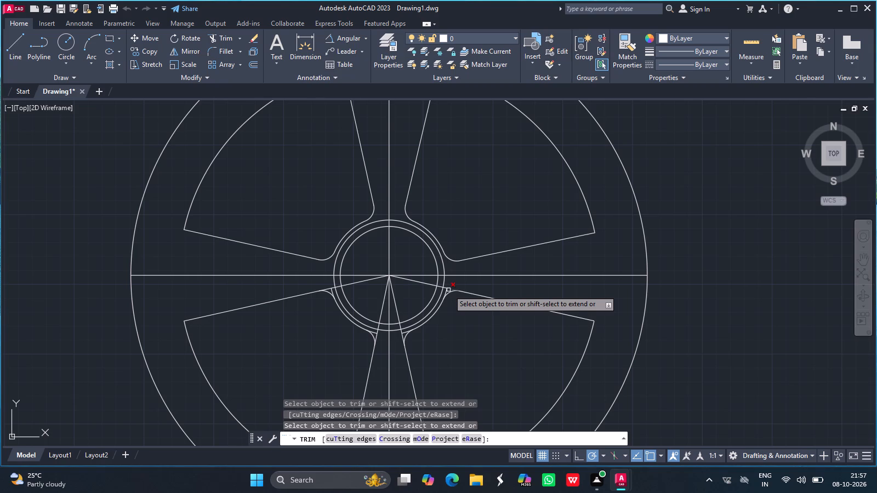
Trim the lower-right opening's leftover line and arc ends beyond its two hub fillets, including the slanted lines' portions running to the centre.
left_click(448, 290)
left_click(447, 291)
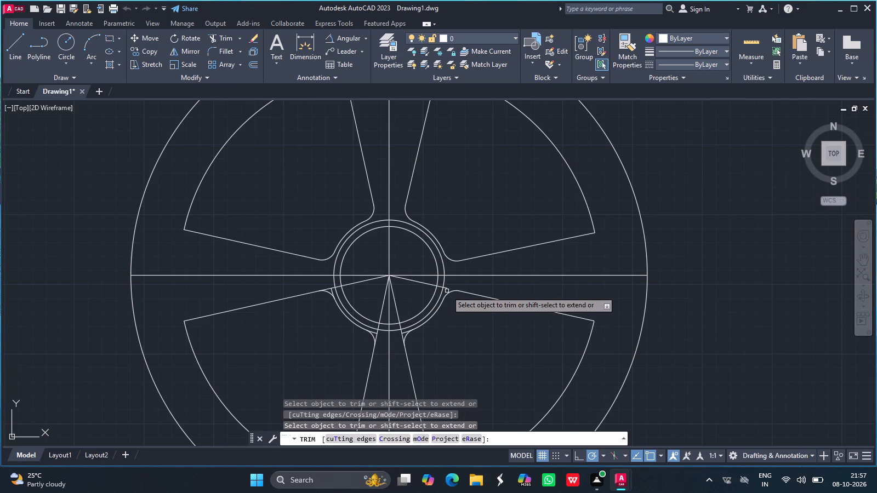
left_click_drag(447, 287, 442, 287)
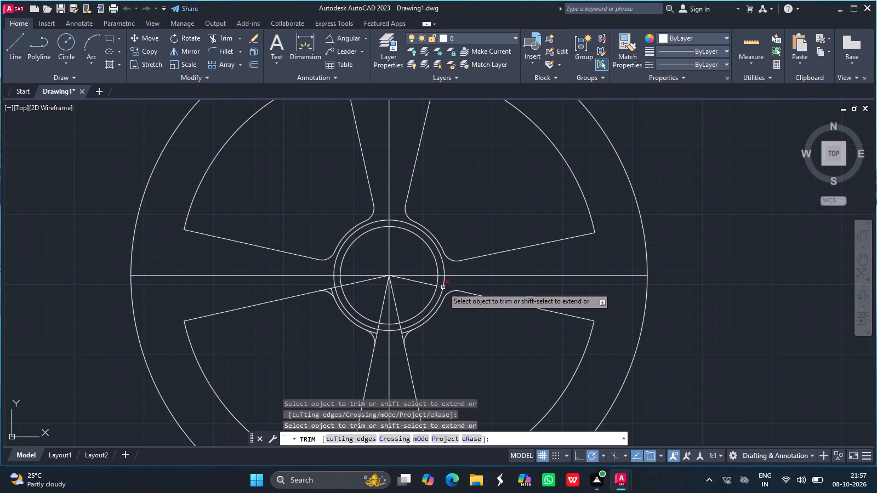
left_click_drag(442, 287, 438, 288)
left_click(438, 288)
left_click(432, 286)
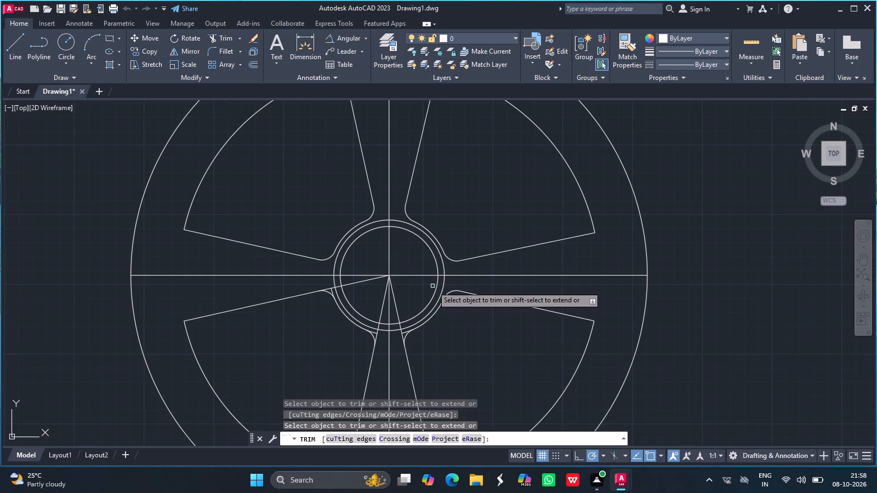
left_click(406, 332)
left_click_drag(402, 336, 402, 334)
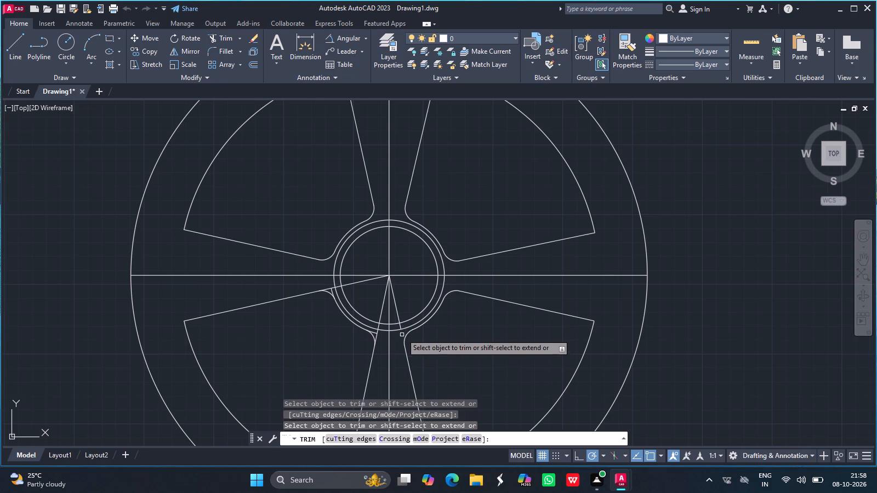
left_click_drag(402, 334, 401, 325)
left_click_drag(401, 325, 400, 316)
left_click(400, 316)
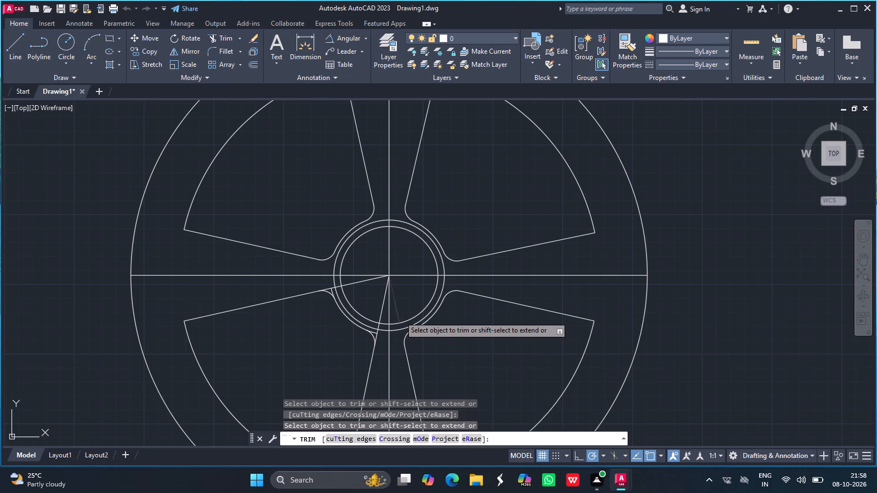
Trim the lower-left opening's leftover line and arc ends beyond its two hub fillets, including the slanted lines' portions running to the centre.
left_click(376, 336)
left_click(375, 334)
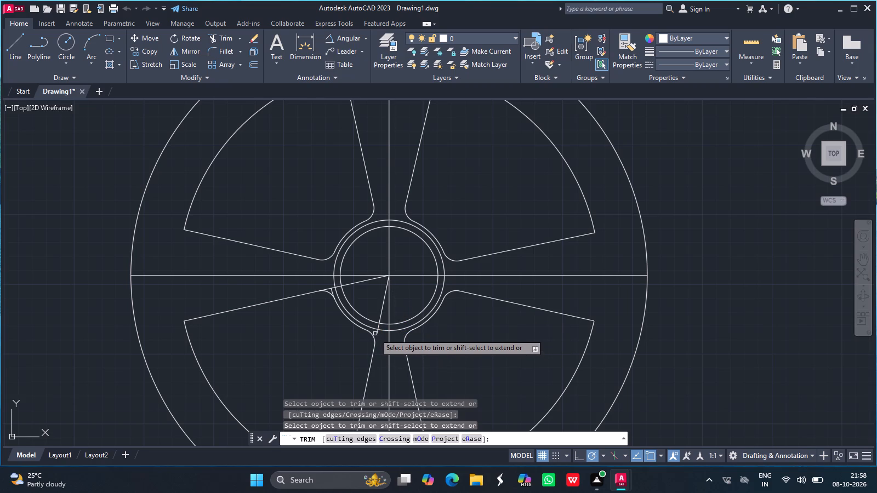
left_click(377, 333)
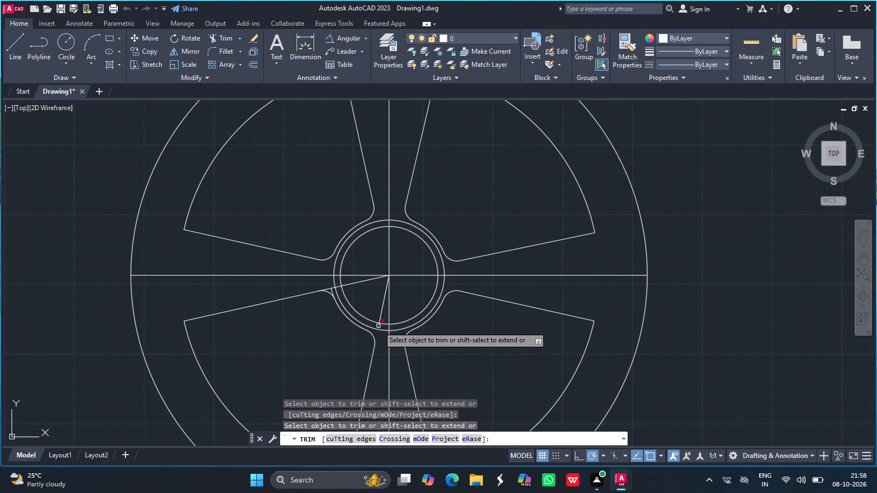
left_click_drag(379, 328, 380, 318)
left_click(380, 318)
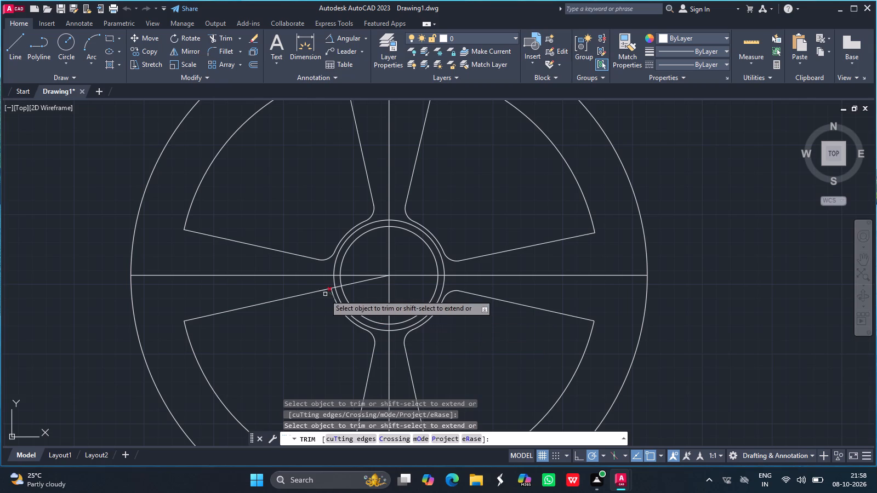
left_click_drag(326, 290, 331, 291)
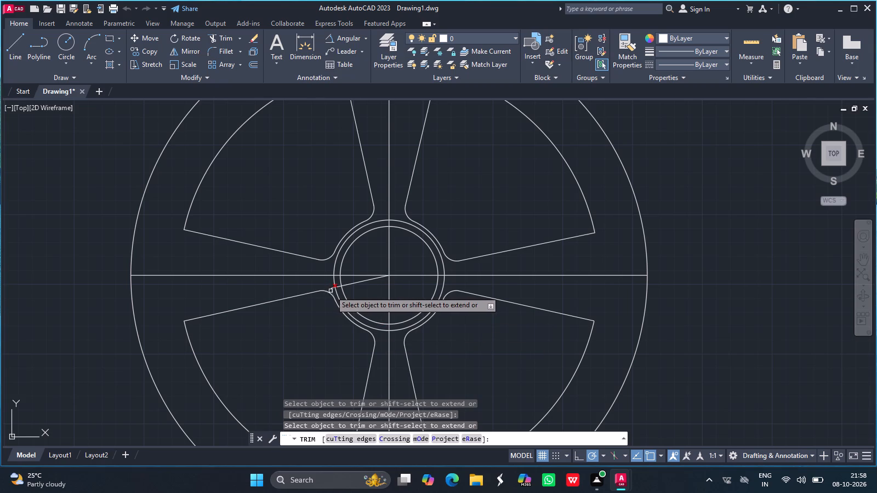
left_click_drag(331, 291, 333, 291)
left_click(333, 291)
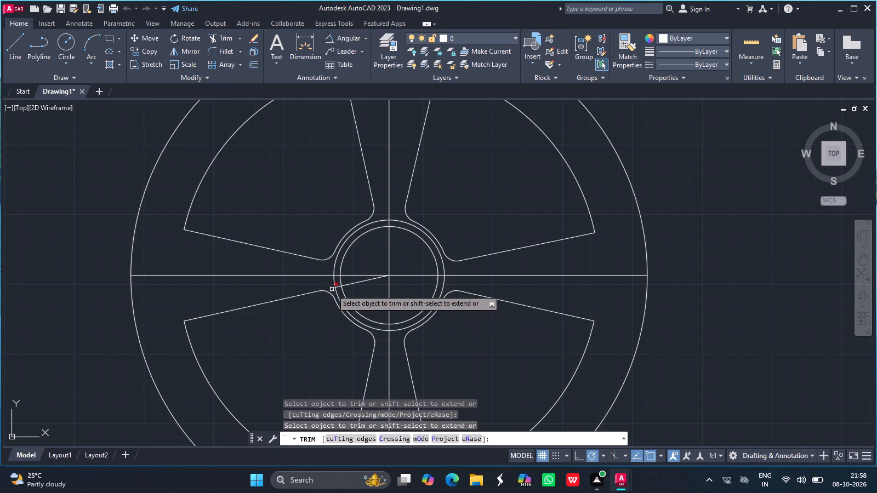
left_click_drag(332, 289, 338, 288)
left_click_drag(338, 288, 348, 284)
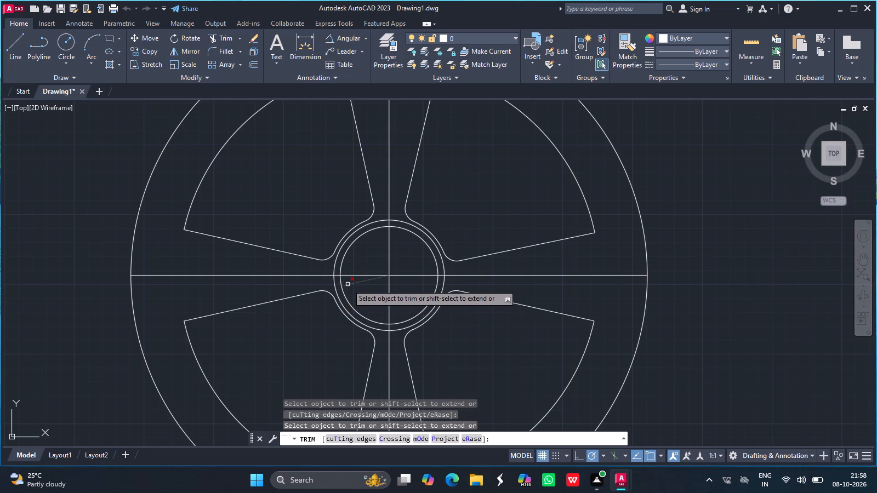
left_click_drag(348, 284, 350, 284)
left_click(350, 284)
key("Return")
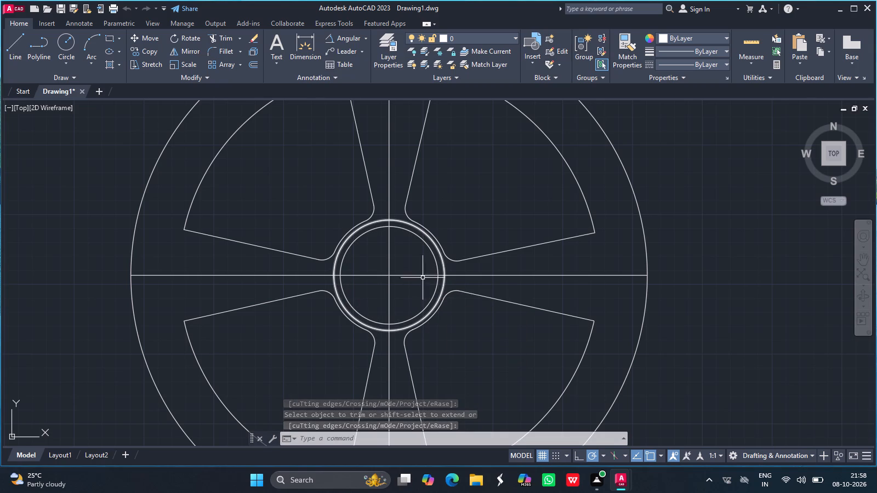
Fillet the two rim-side corners of the upper-right opening, between its slanted lines and the outer arc, with radius 10.
scroll(356, 314, "down", 2, "ctrl")
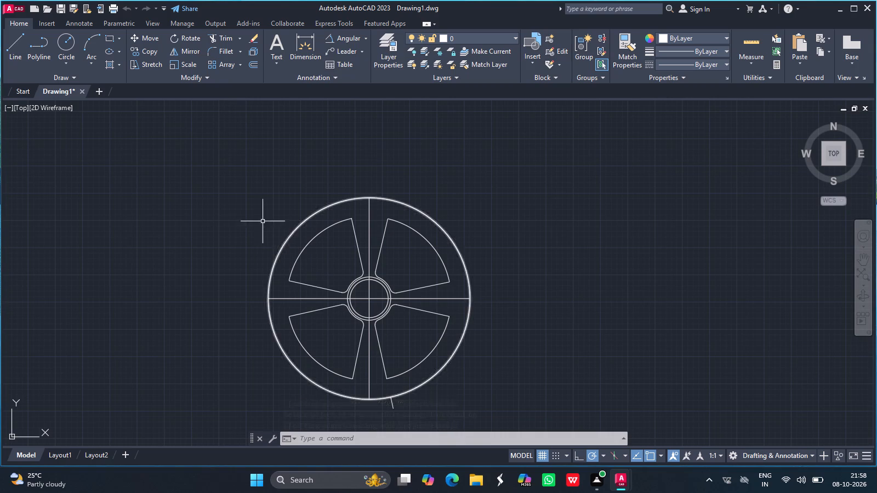
left_click(224, 48)
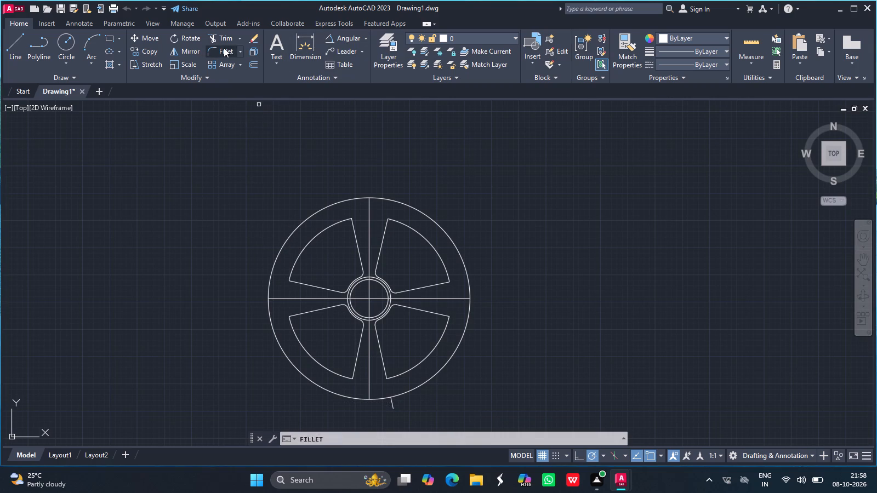
left_click(482, 442)
type("10")
key("Return")
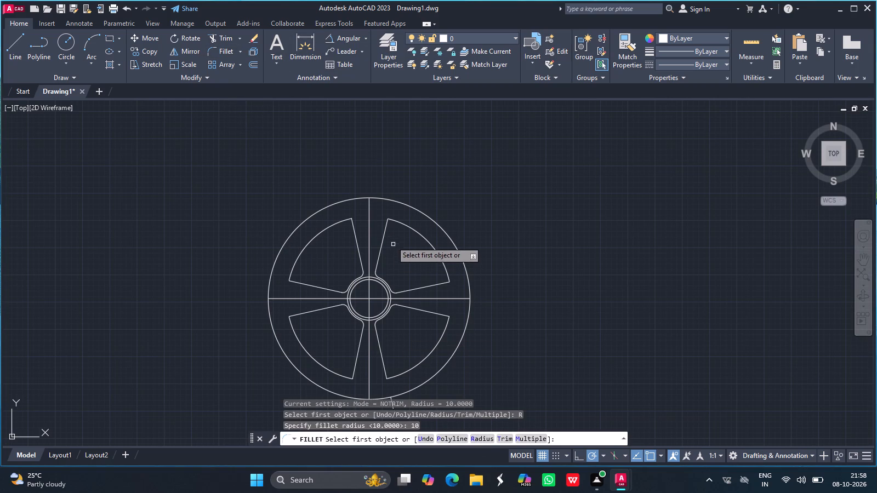
left_click_drag(385, 233, 389, 232)
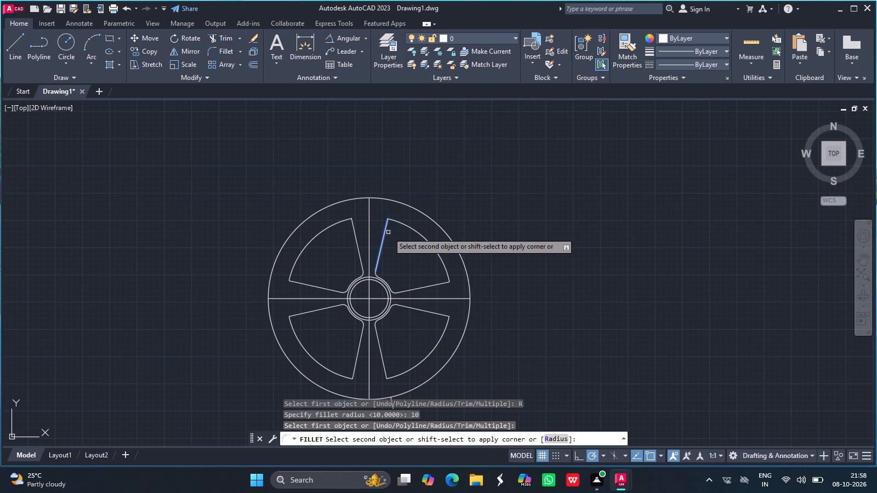
left_click_drag(389, 232, 417, 232)
left_click(417, 232)
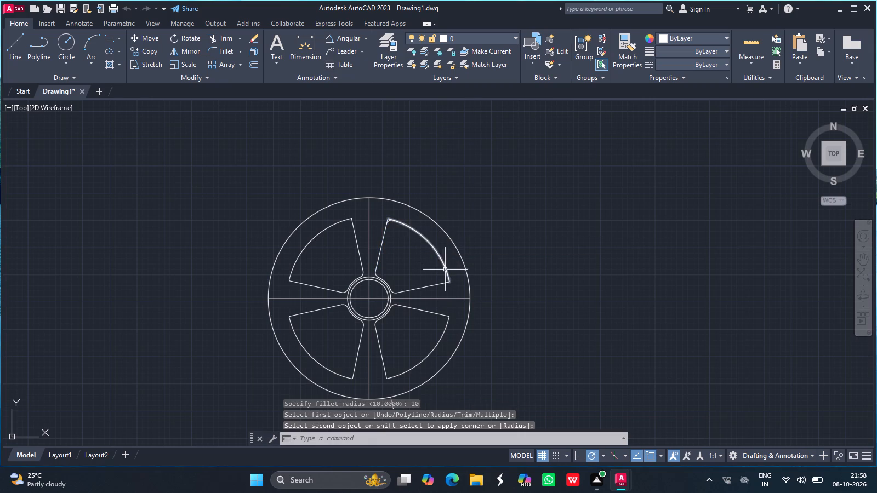
key("Return")
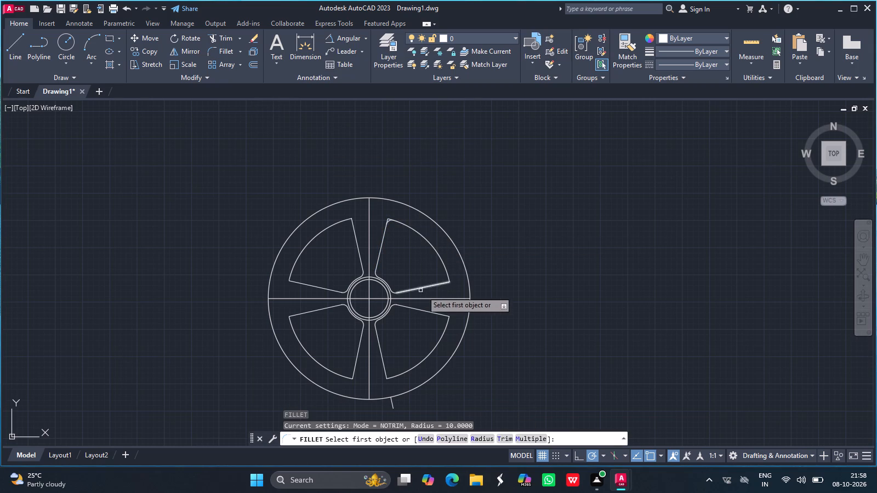
left_click_drag(445, 268, 438, 280)
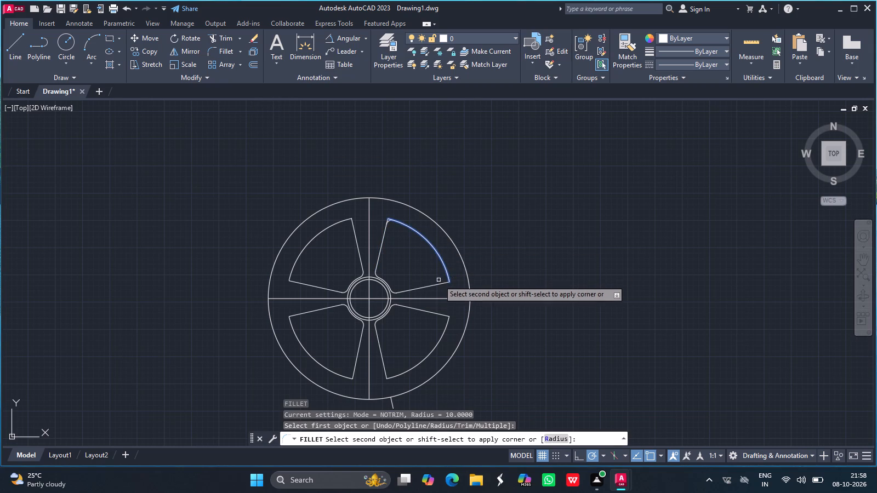
left_click_drag(438, 280, 436, 284)
left_click(436, 284)
Fillet the two rim-side corners of the lower-right opening, between its slanted lines and the outer arc, with the same radius.
key("Return")
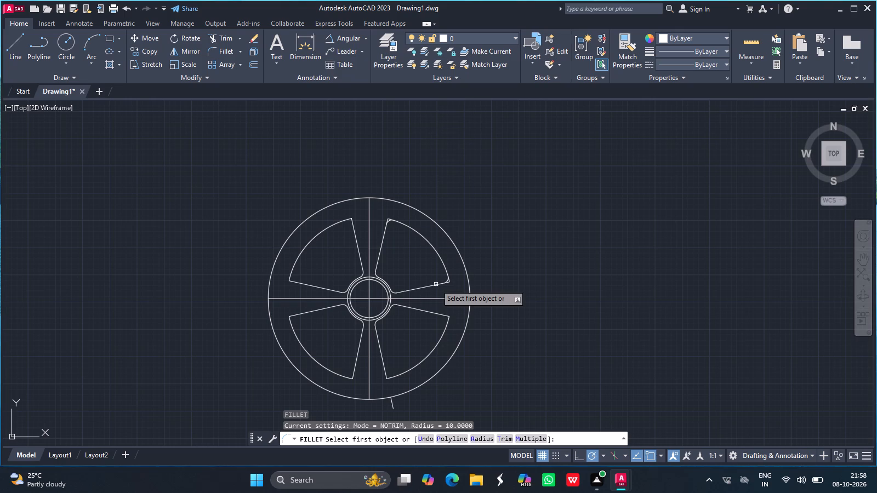
left_click_drag(440, 315, 443, 330)
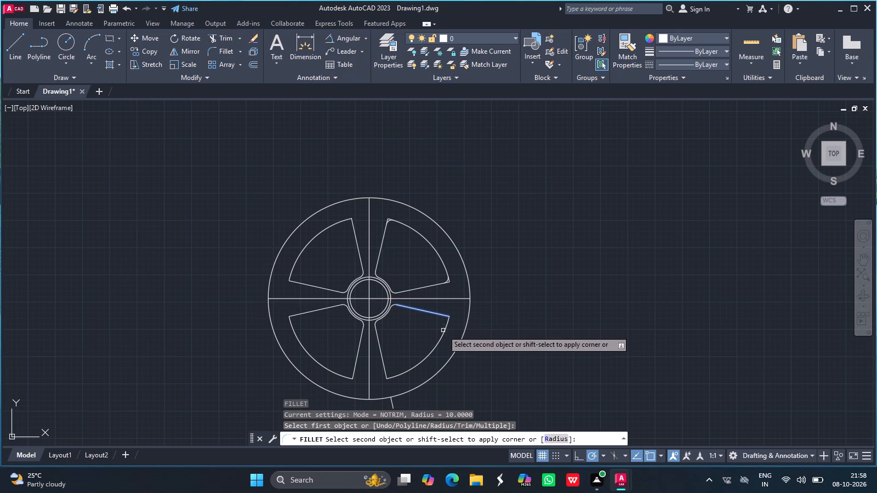
left_click_drag(443, 330, 443, 331)
left_click(443, 331)
key("Return")
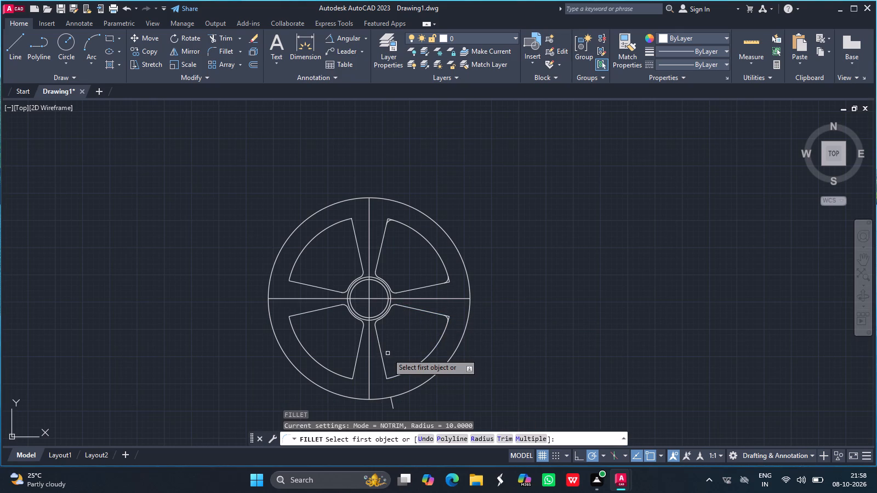
left_click_drag(383, 360, 400, 374)
left_click(400, 374)
Fillet the two rim-side corners of the lower-left opening, between its slanted lines and the outer arc, with the same radius.
key("Return")
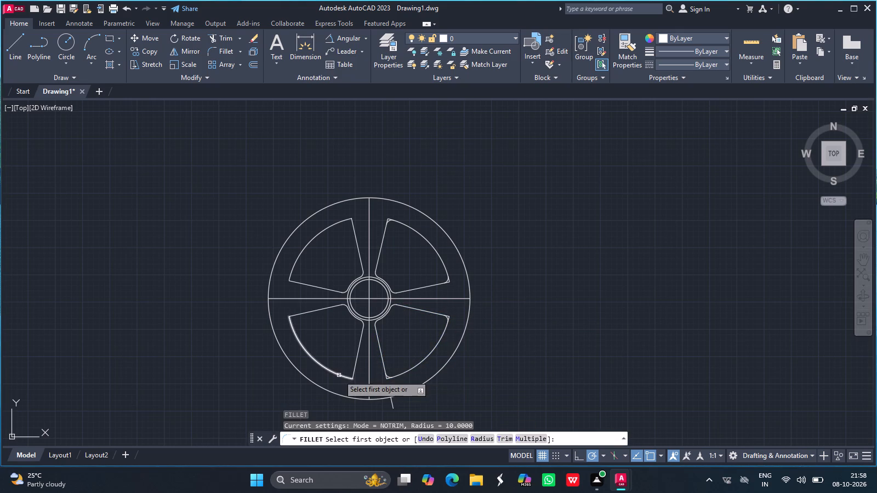
left_click_drag(339, 375, 354, 371)
left_click(354, 371)
key("Return")
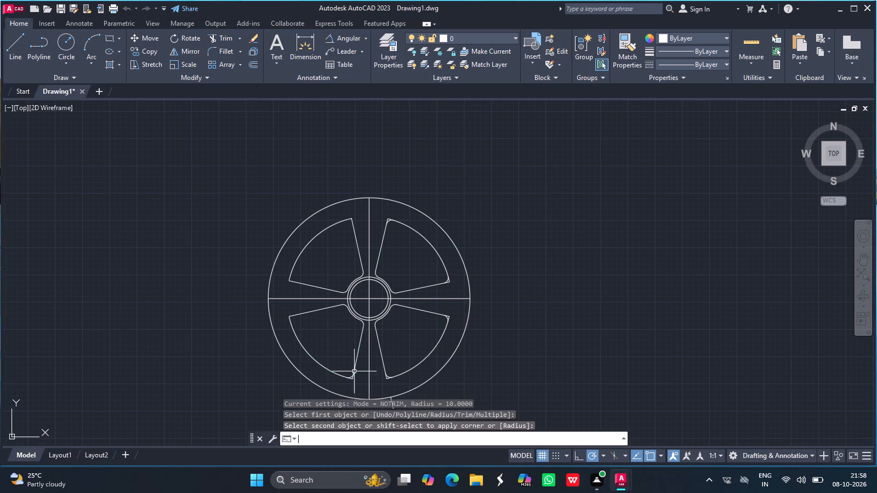
left_click_drag(301, 314, 298, 331)
left_click(291, 331)
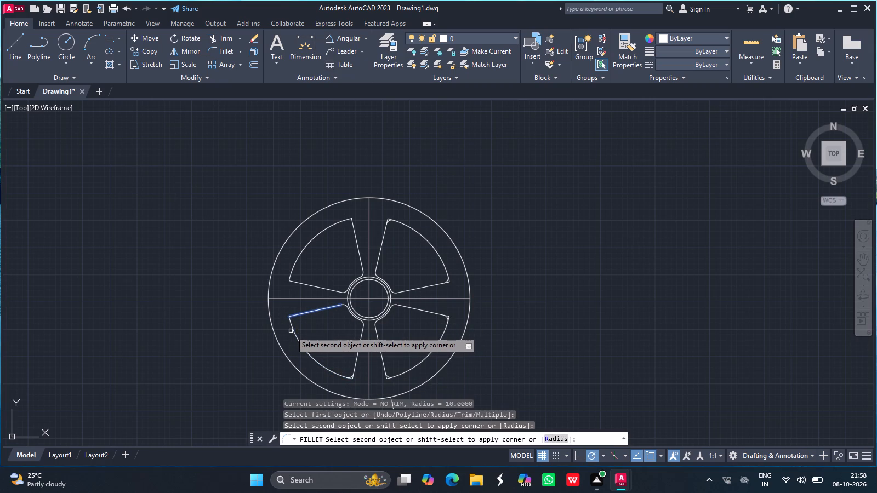
left_click(293, 334)
Fillet the two rim-side corners of the upper-left opening, between its slanted lines and the outer arc, with the same radius.
key("Return")
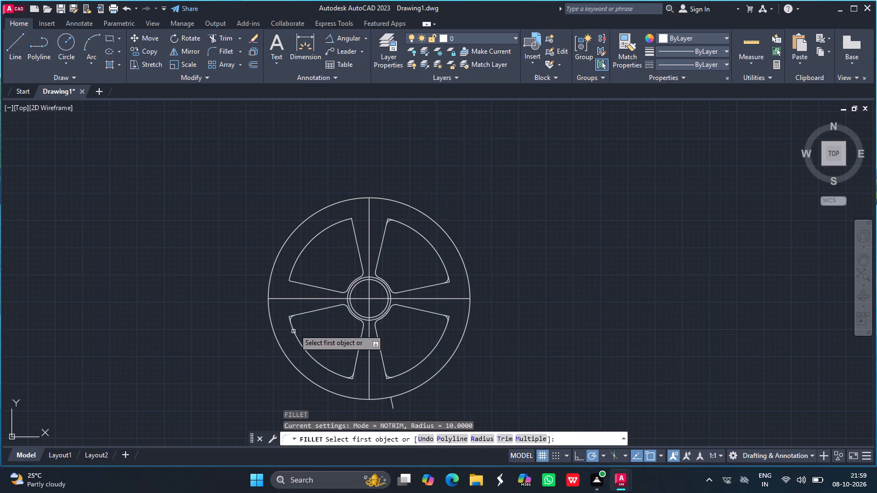
left_click_drag(300, 283, 294, 268)
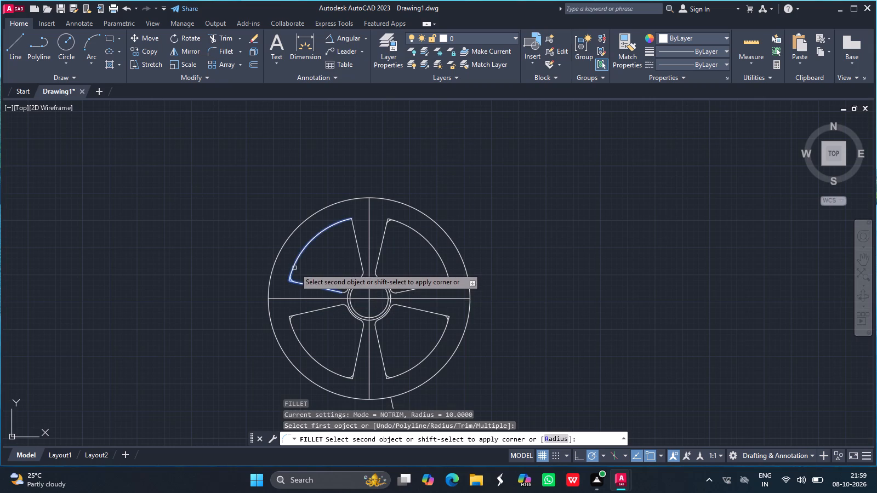
left_click_drag(294, 268, 294, 267)
left_click(294, 267)
key("Return")
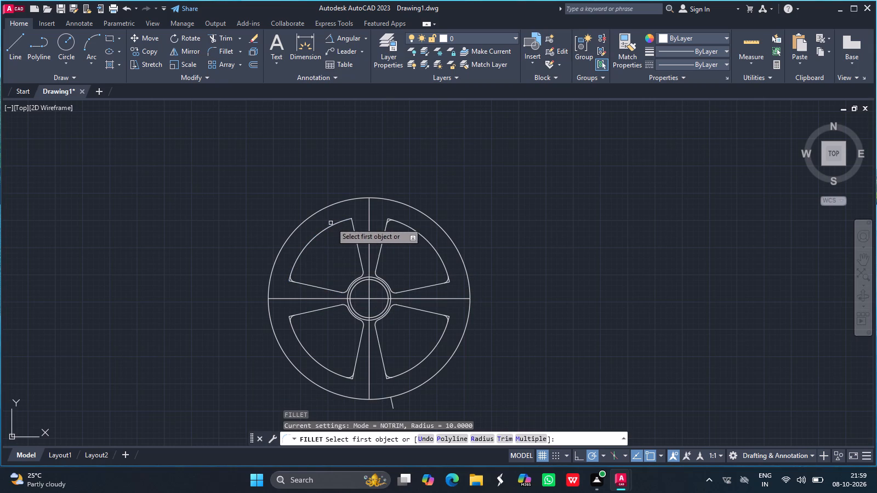
left_click_drag(344, 220, 355, 234)
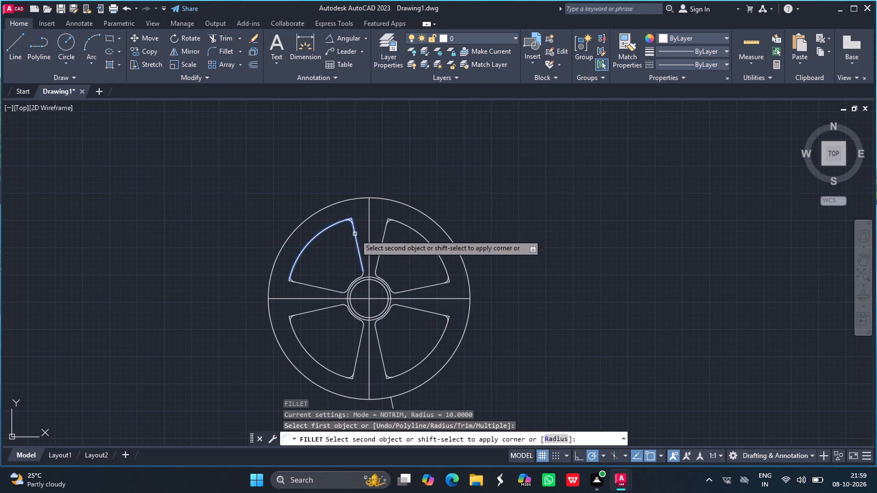
left_click(355, 234)
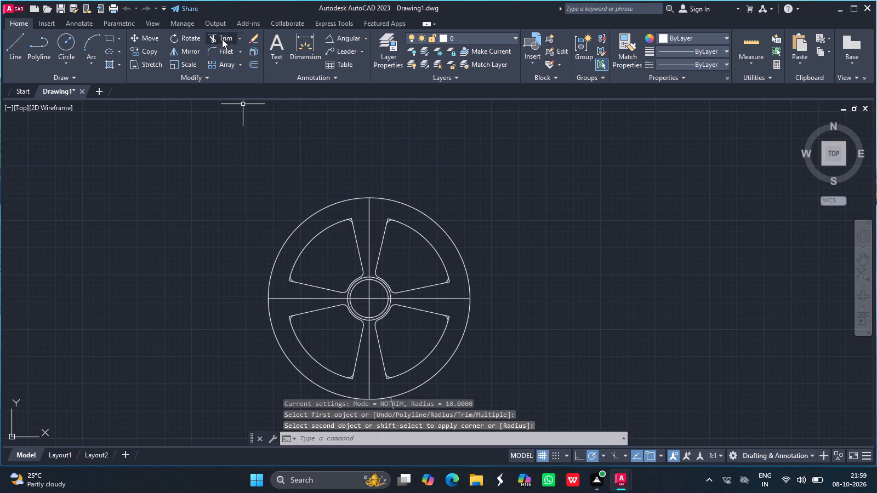
Trim the leftover ends beyond the rim fillets at the upper-left opening's top corner, both upper-right opening corners and the lower-right opening's upper corner.
left_click(222, 39)
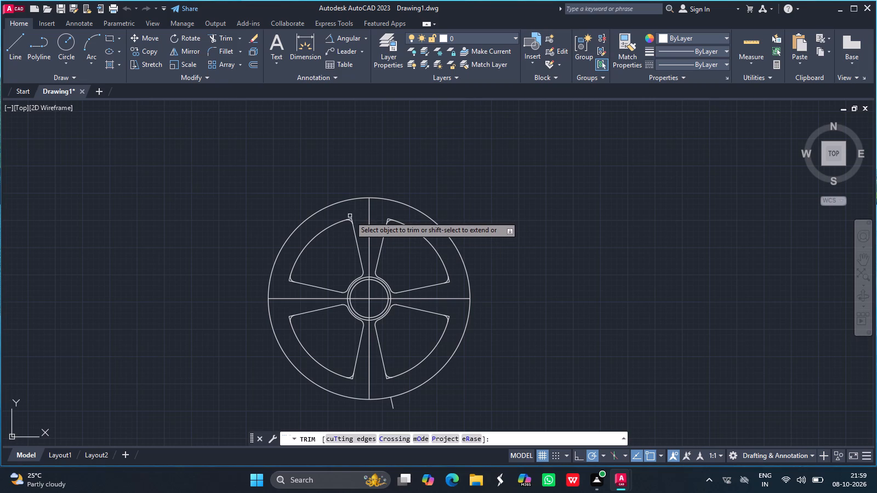
left_click(350, 217)
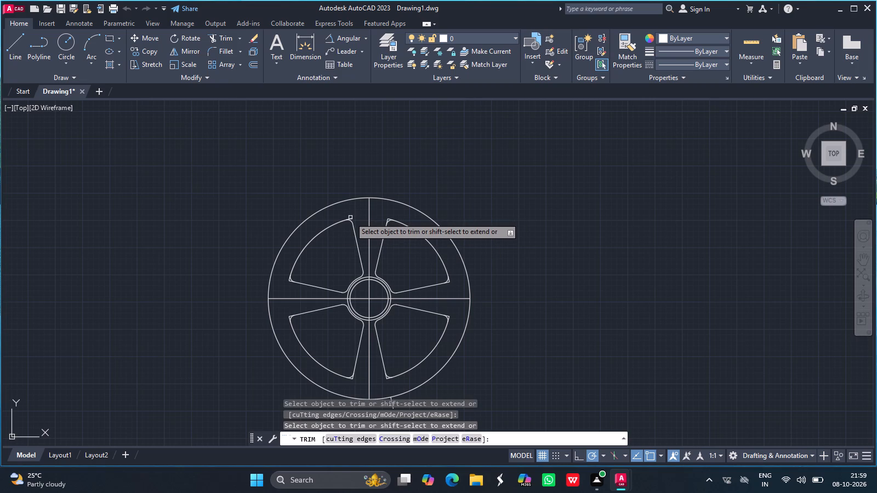
left_click(352, 217)
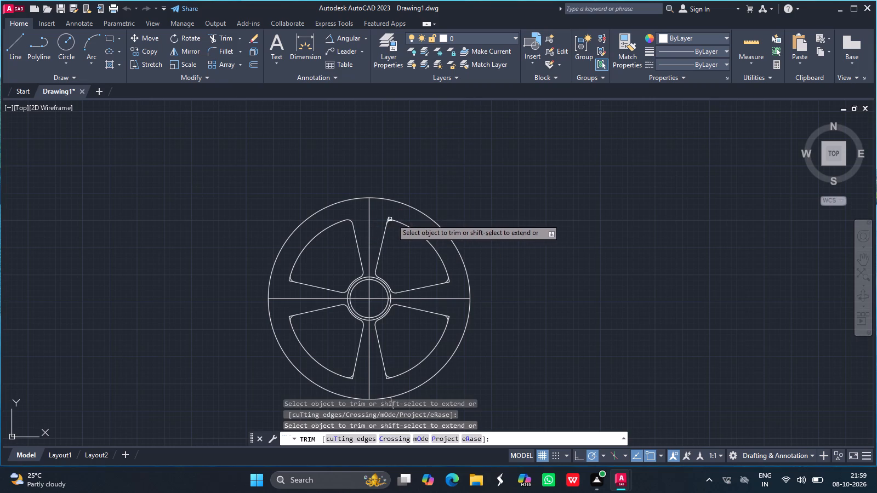
left_click(390, 217)
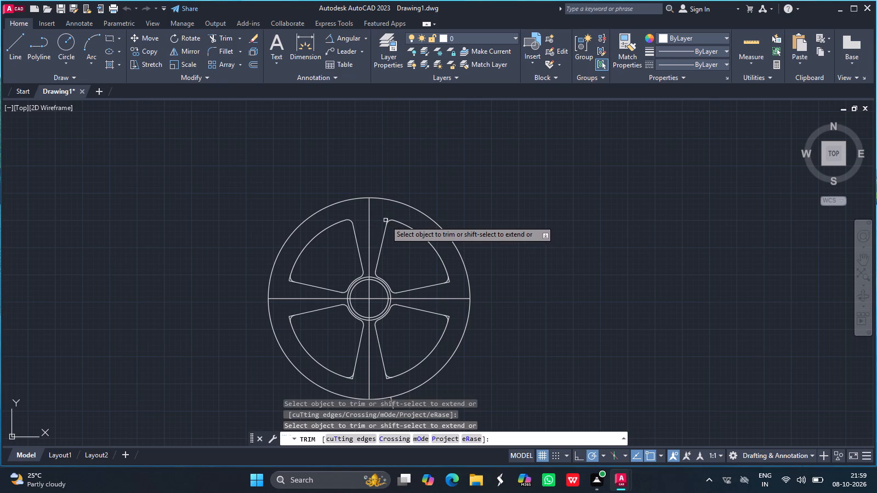
left_click(386, 220)
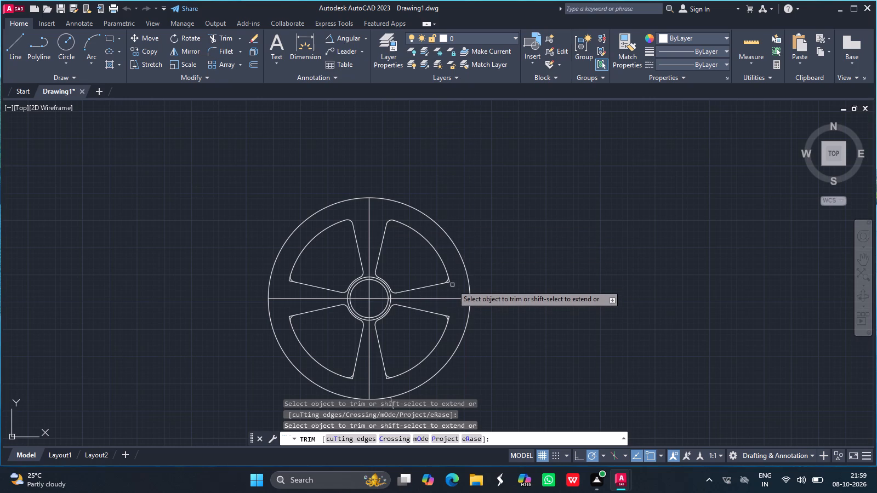
left_click(450, 282)
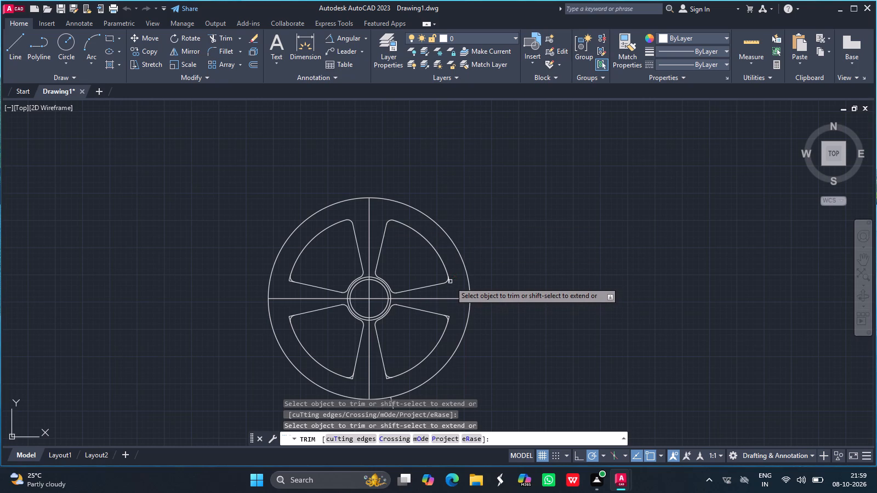
left_click(450, 281)
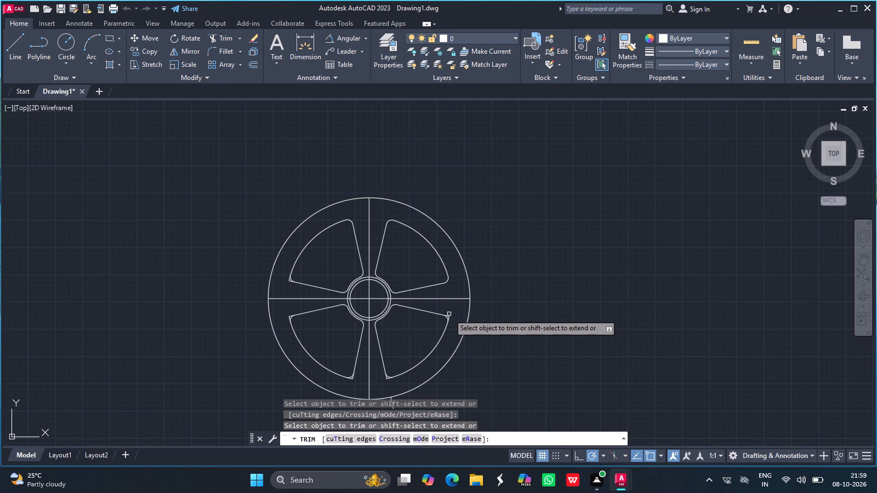
left_click(449, 315)
left_click(449, 317)
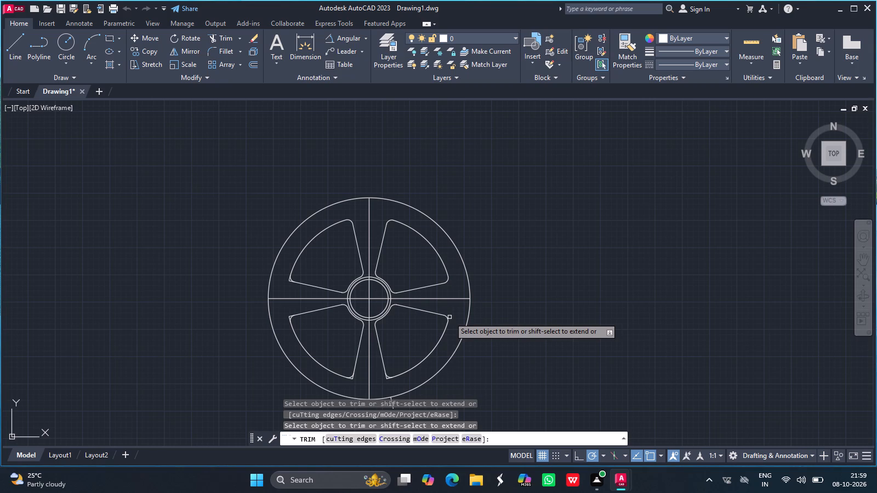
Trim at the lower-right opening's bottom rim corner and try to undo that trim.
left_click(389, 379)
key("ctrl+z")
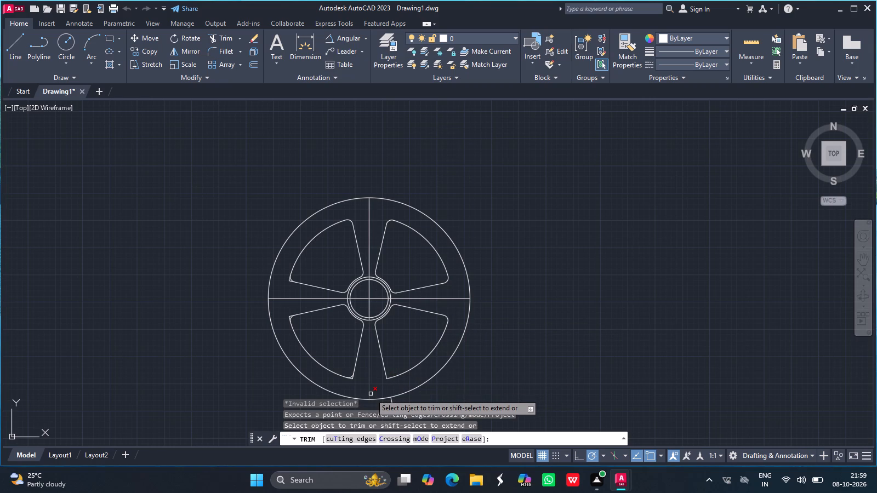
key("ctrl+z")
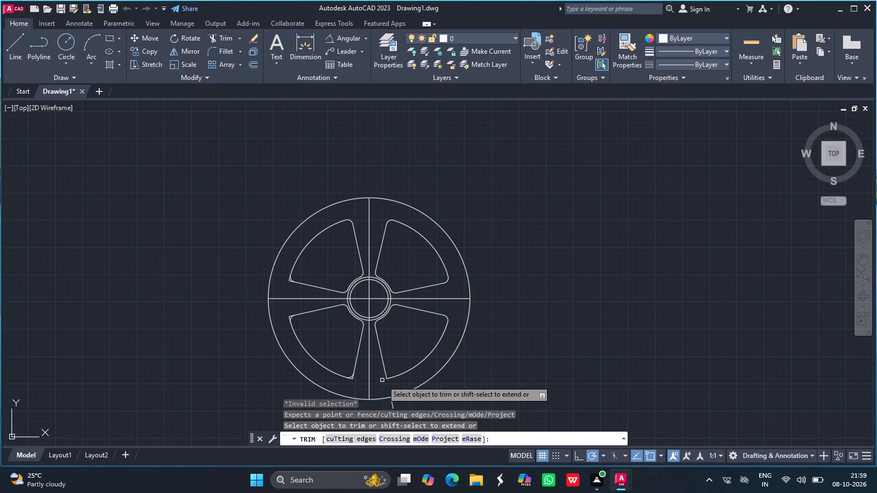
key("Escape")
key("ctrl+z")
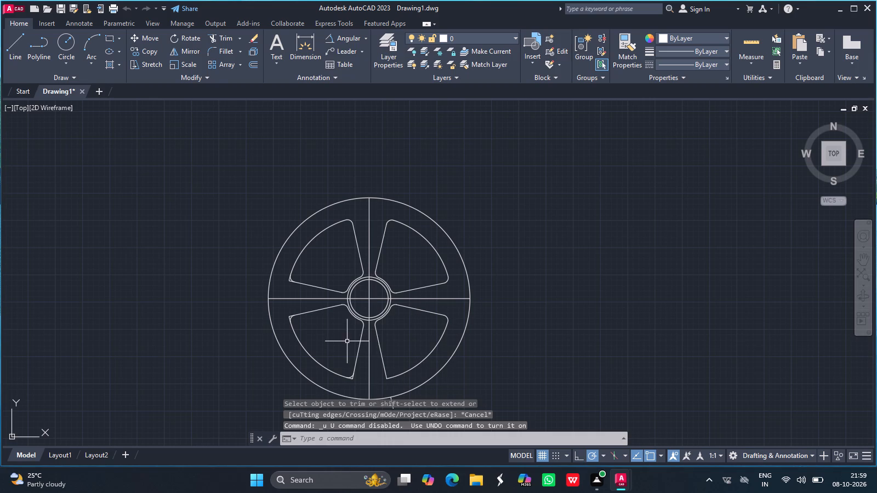
Fillet the lower-right opening's bottom rim corner, between its slanted line and the outer arc, with radius 10.
left_click(231, 47)
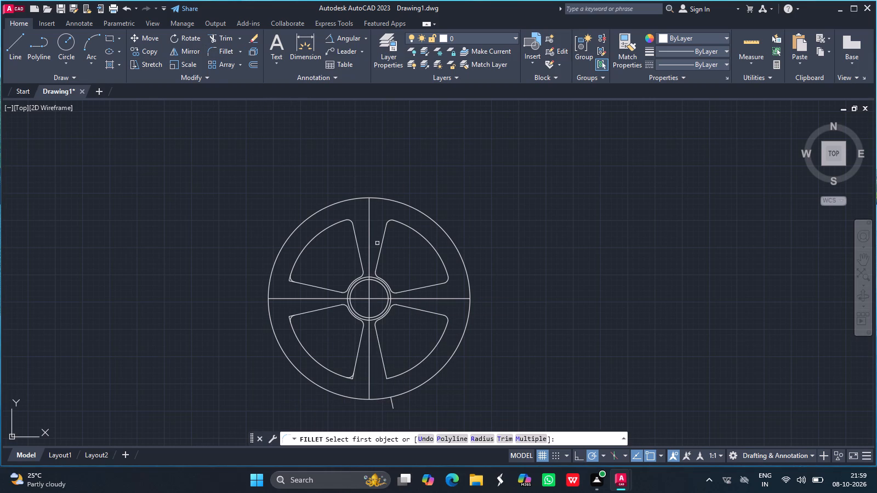
left_click(479, 440)
type("10")
key("Return")
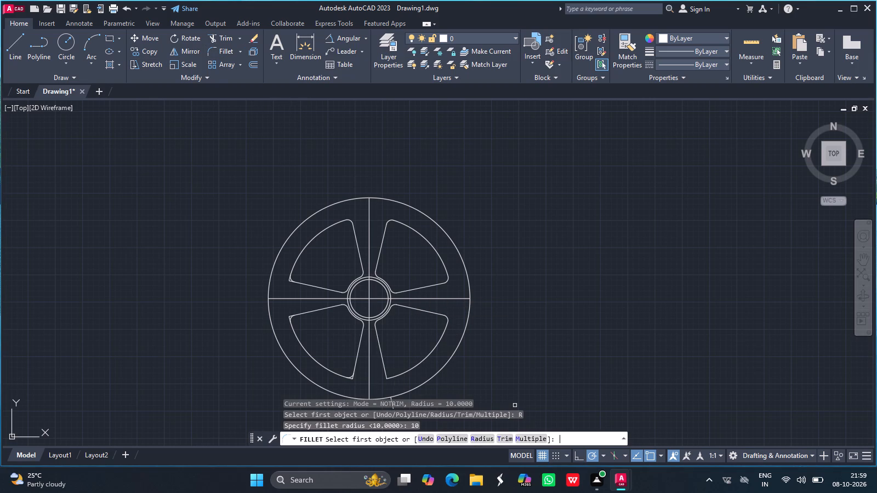
left_click_drag(400, 373, 384, 368)
left_click(384, 368)
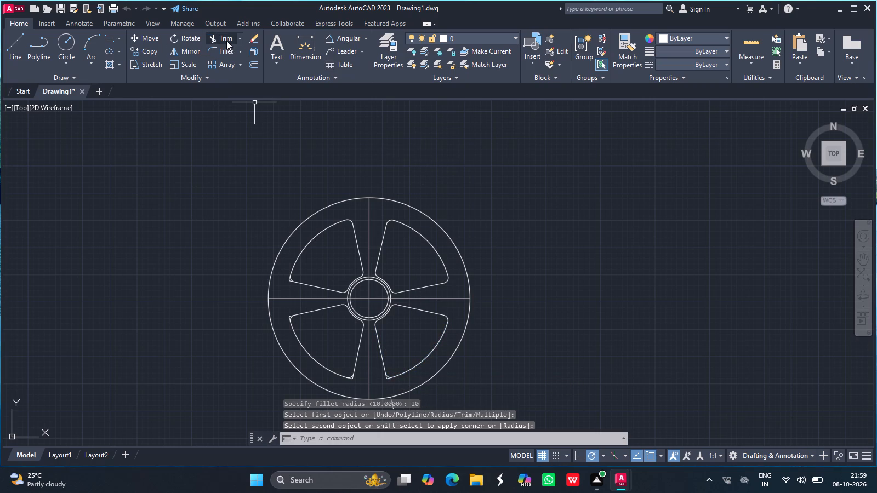
Trim the leftover ends beyond the fillets at the lower-right opening's bottom corner, both lower-left rim corners and the upper-left opening's lower corner.
left_click(226, 41)
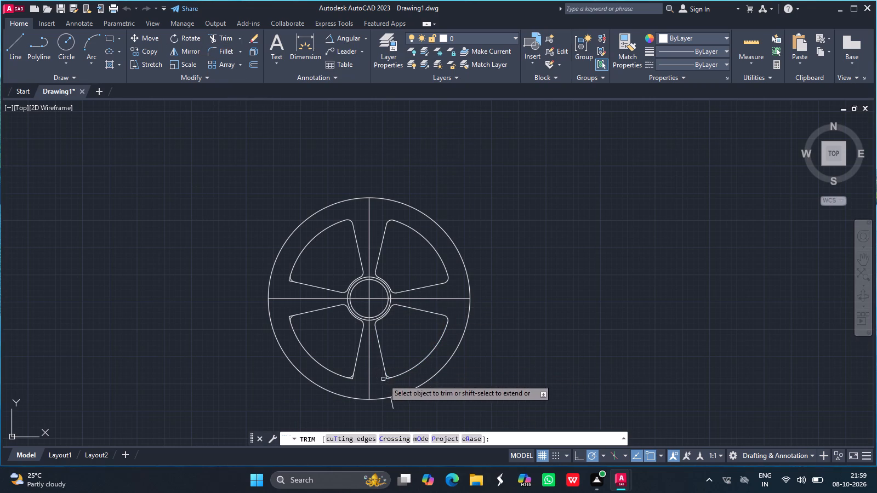
left_click(387, 380)
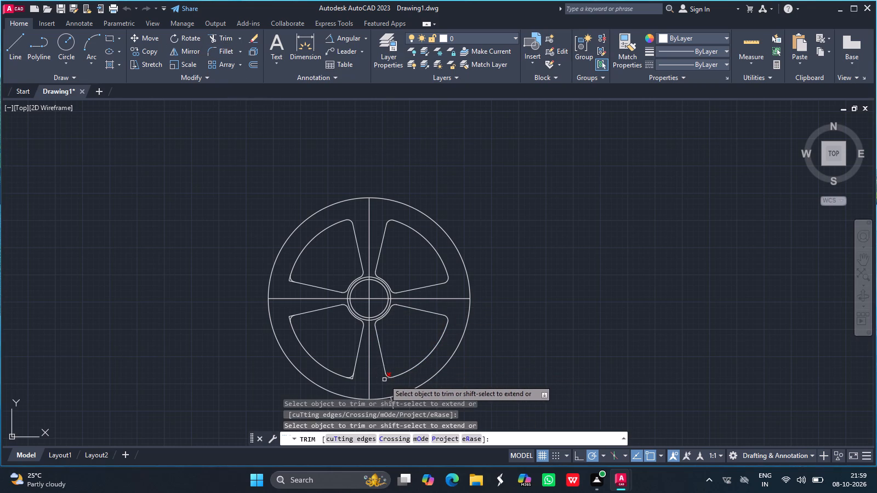
left_click(389, 380)
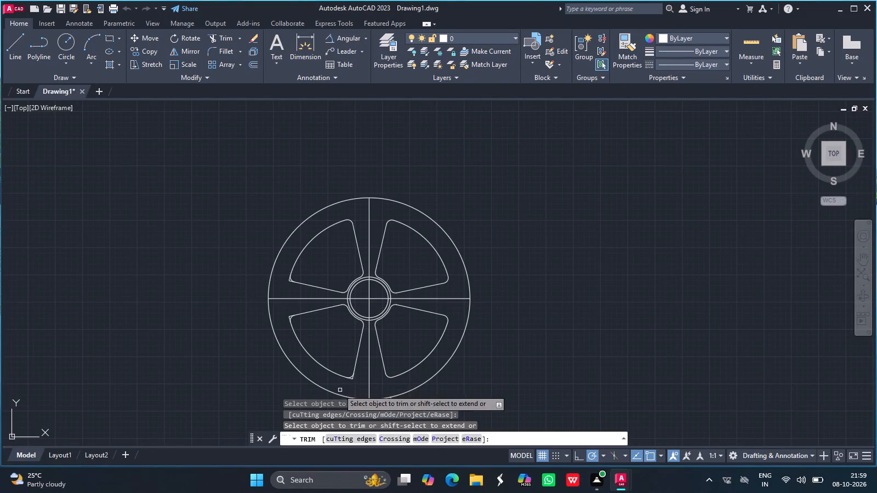
left_click(351, 380)
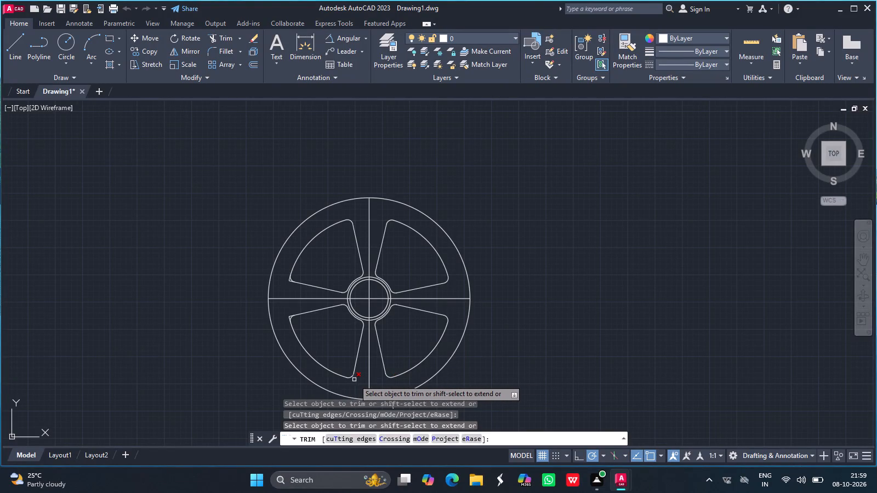
left_click(354, 380)
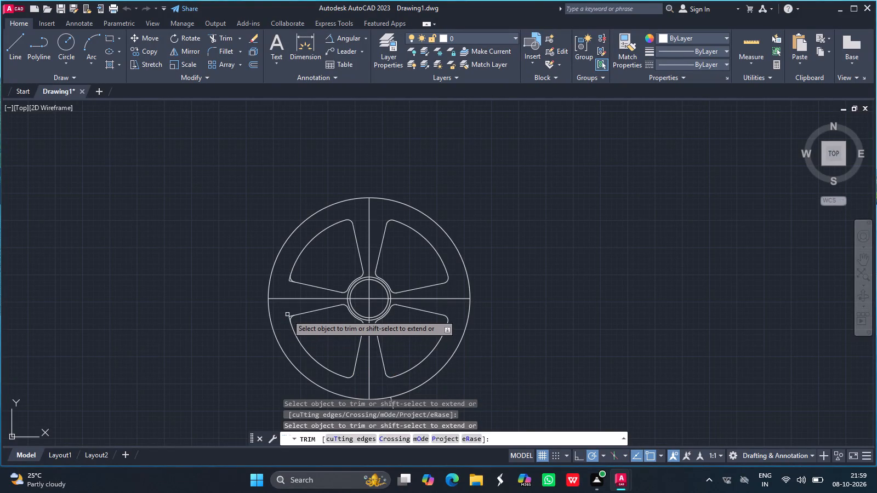
left_click(290, 316)
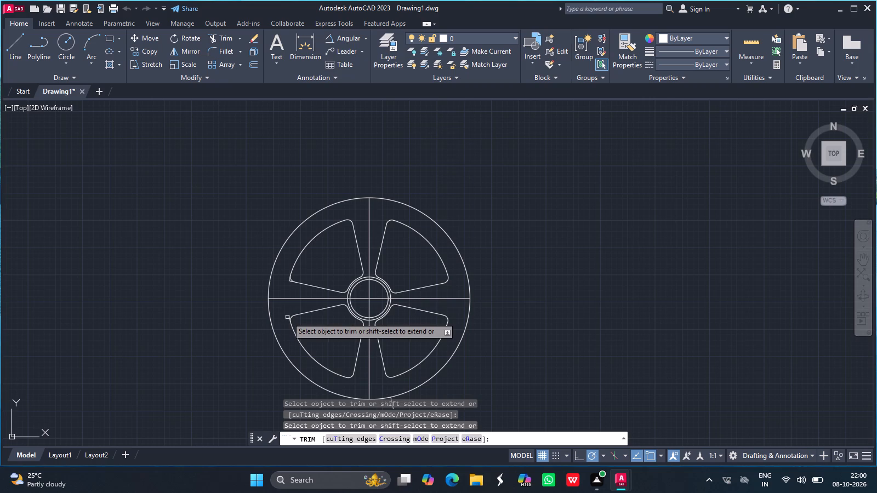
left_click_drag(288, 317, 287, 278)
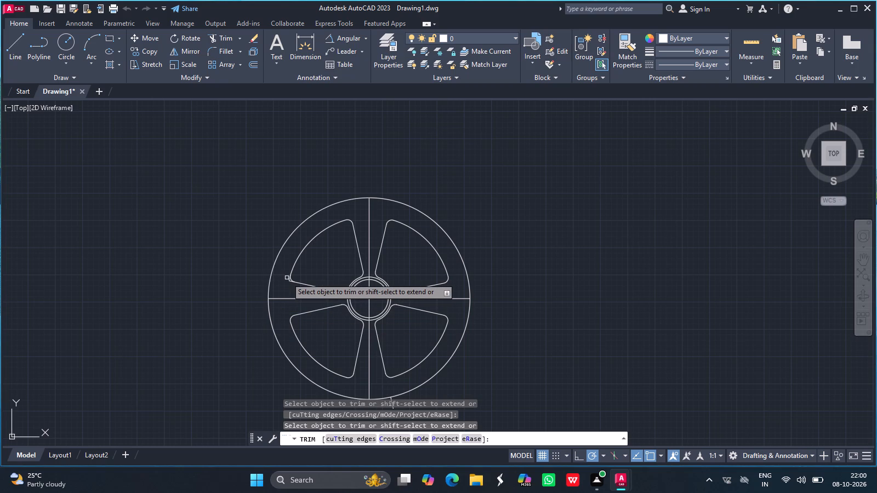
left_click_drag(287, 278, 288, 278)
left_click(288, 278)
left_click(289, 280)
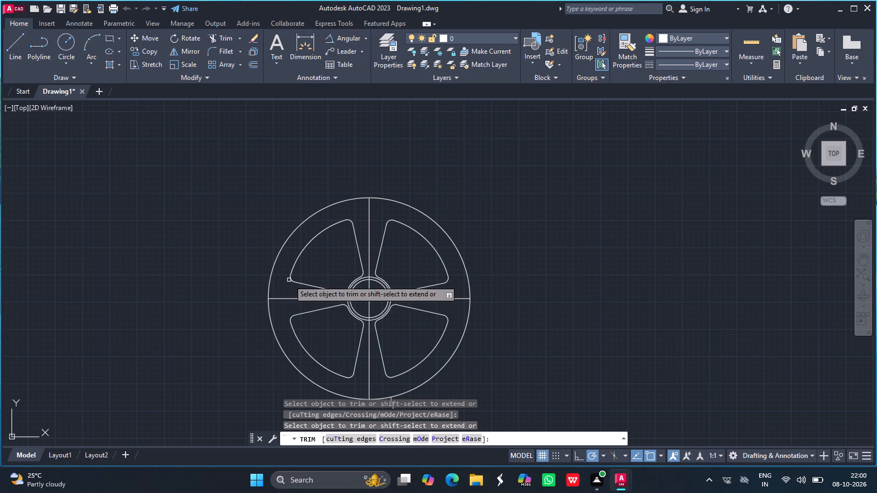
key("Return")
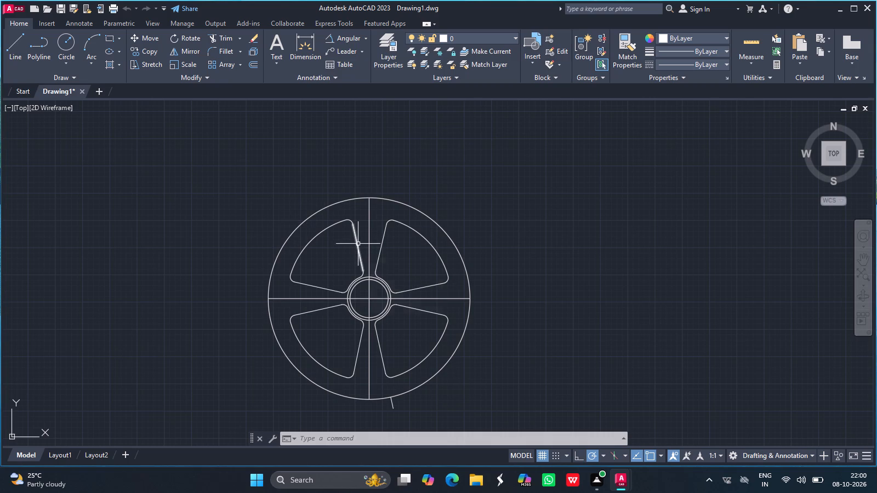
Delete the short stray line segment sticking out below the wheel's outer circle.
left_click(392, 405)
key("Delete")
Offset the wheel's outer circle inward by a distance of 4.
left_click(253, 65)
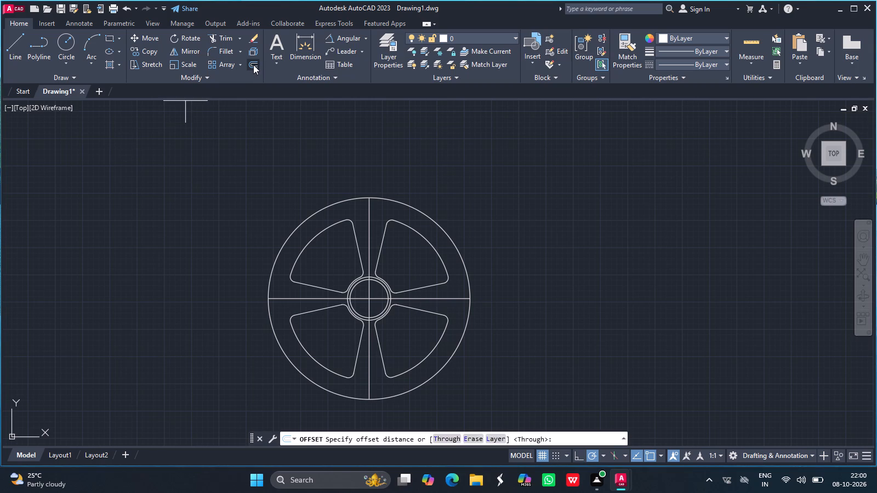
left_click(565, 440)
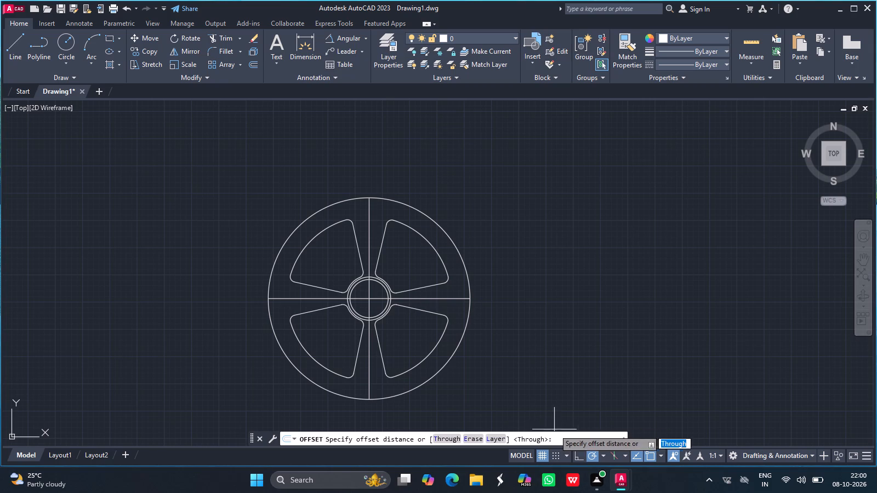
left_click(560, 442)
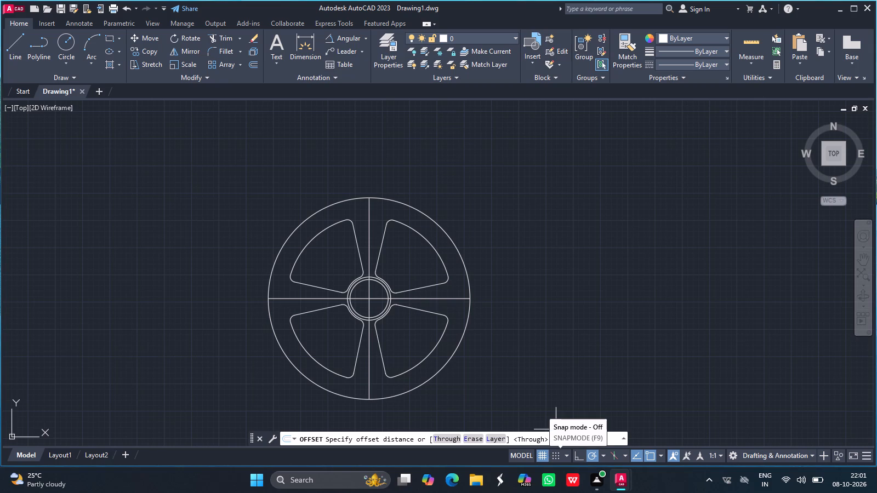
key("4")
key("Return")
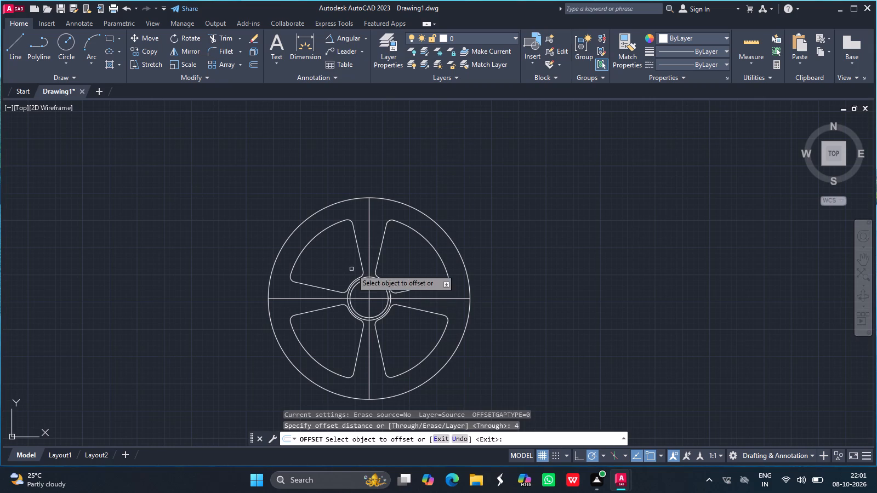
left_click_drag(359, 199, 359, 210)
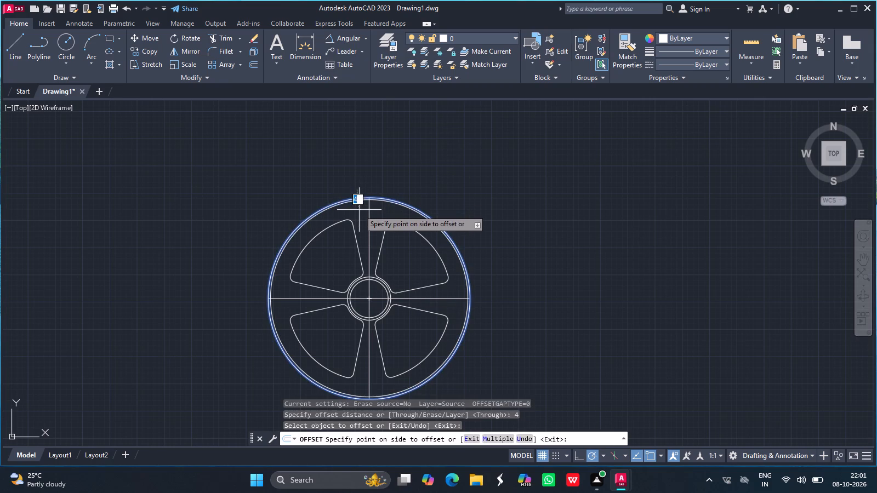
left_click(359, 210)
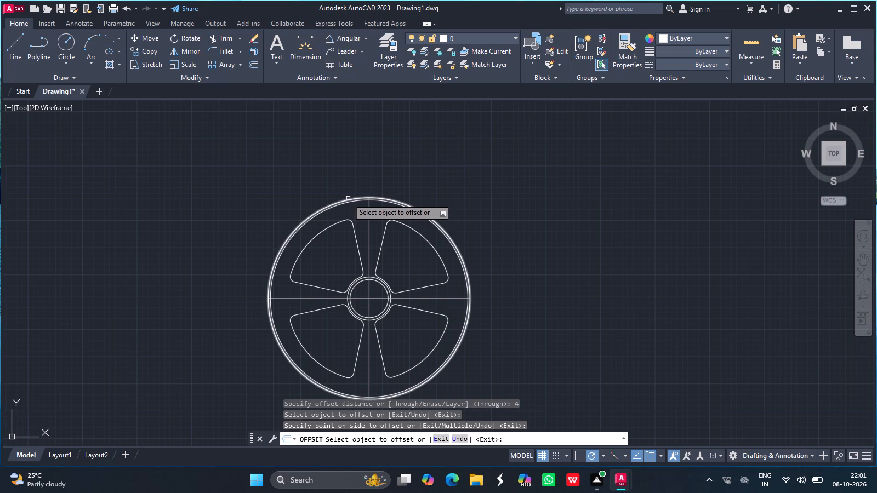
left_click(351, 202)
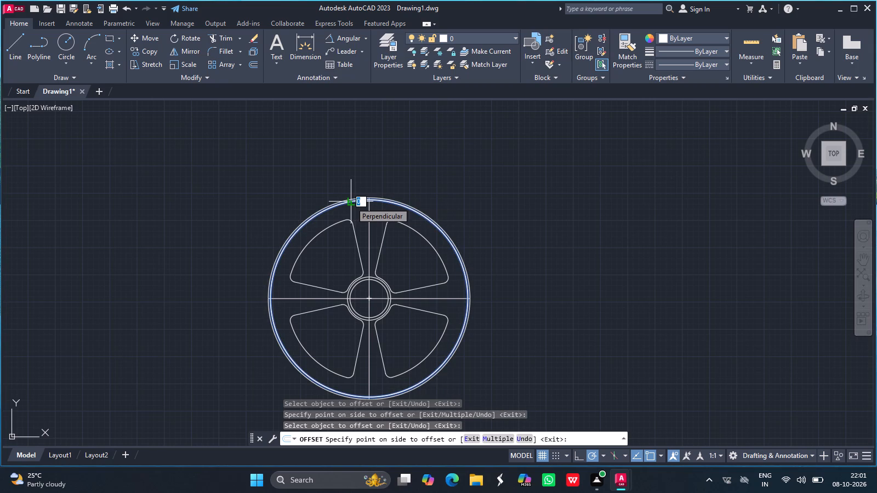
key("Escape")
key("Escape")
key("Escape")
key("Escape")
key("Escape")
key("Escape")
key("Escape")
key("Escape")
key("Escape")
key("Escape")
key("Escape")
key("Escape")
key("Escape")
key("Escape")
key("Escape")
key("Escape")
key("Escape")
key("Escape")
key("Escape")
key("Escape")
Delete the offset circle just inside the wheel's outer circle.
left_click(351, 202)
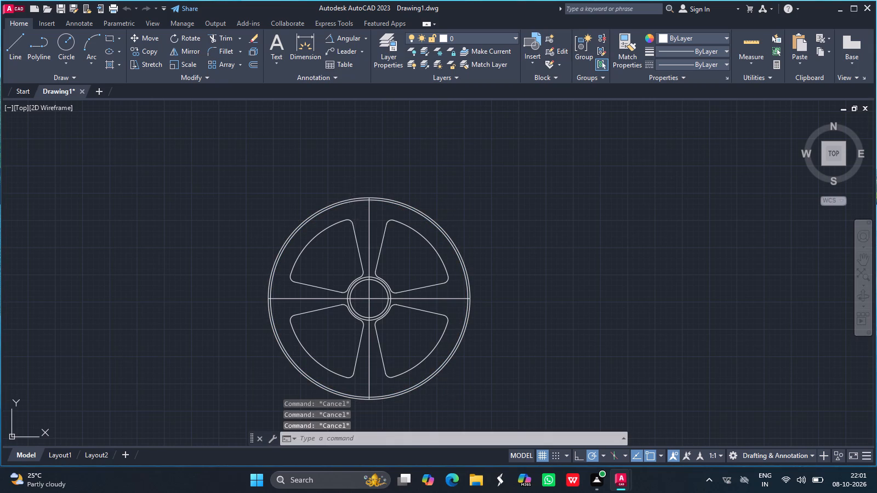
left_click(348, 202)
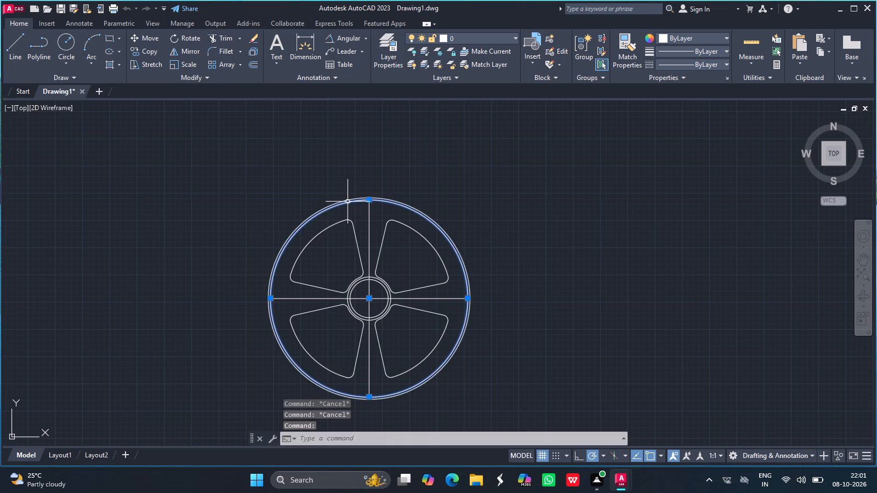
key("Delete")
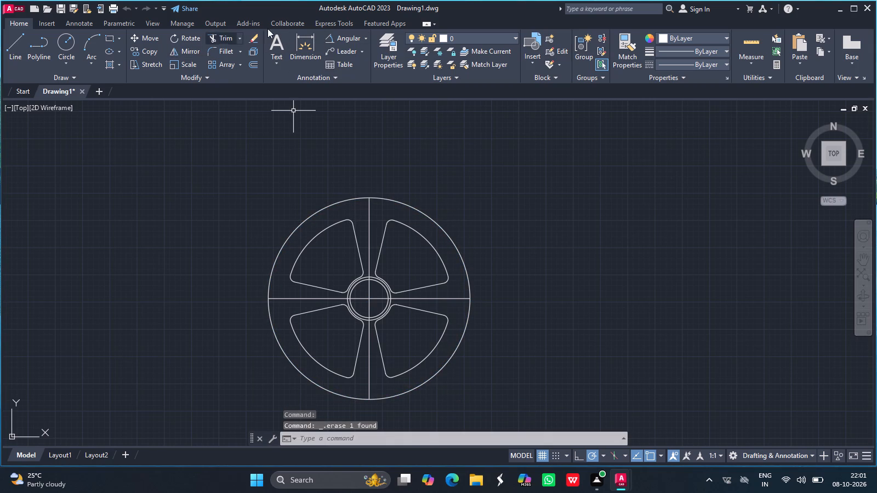
Offset the wheel's outer circle inward by a distance of 8.
left_click(252, 64)
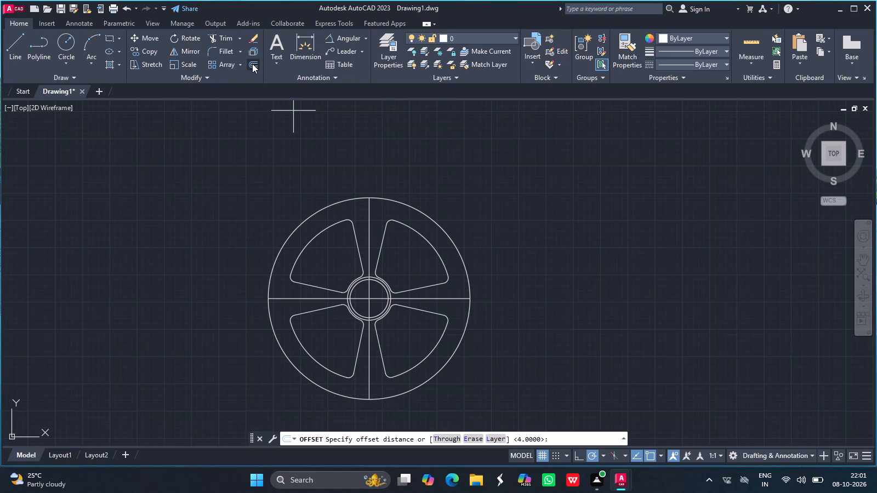
left_click(570, 438)
key("8")
key("Return")
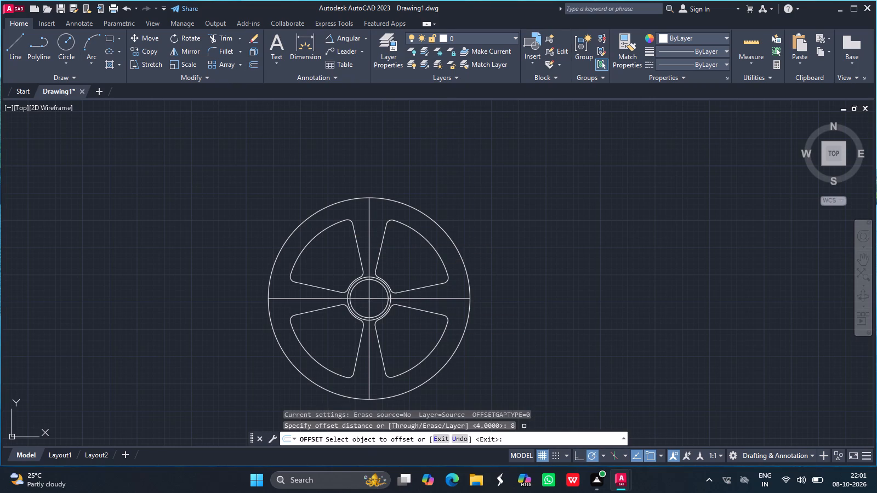
left_click_drag(338, 201, 343, 213)
left_click(343, 213)
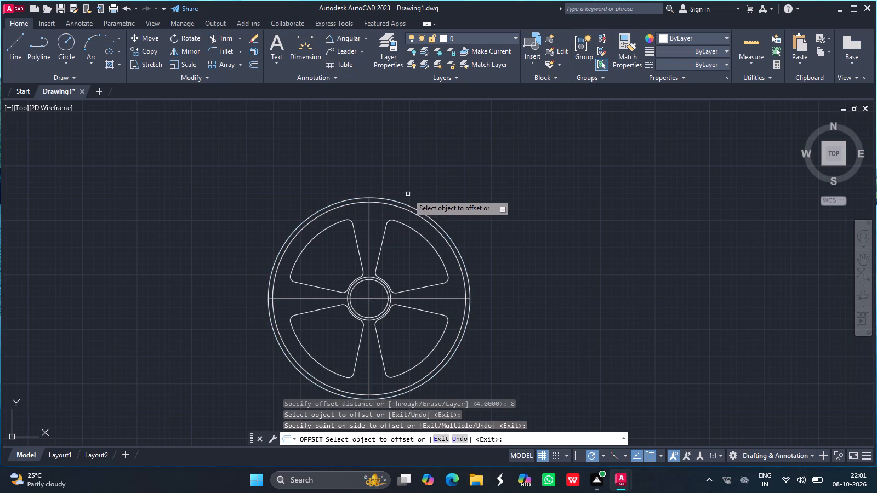
scroll(408, 194, "up", 2, "ctrl")
key("Escape")
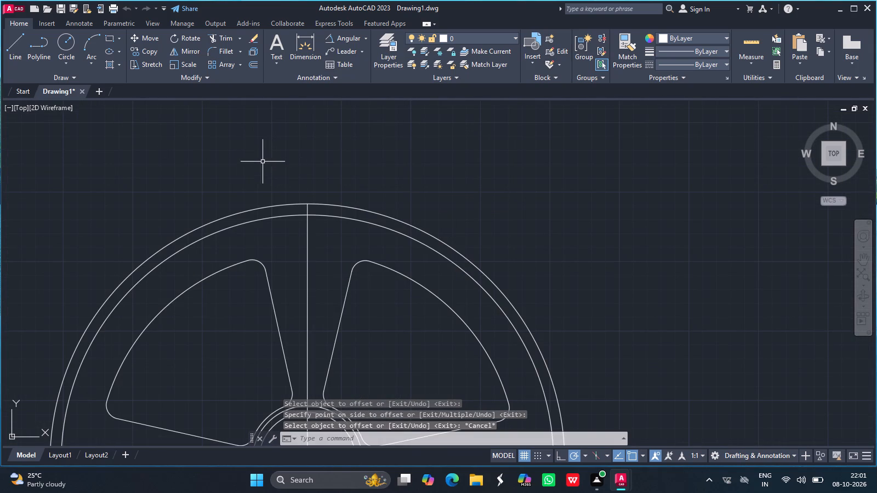
Draw a circle of diameter 8.6 centred where the vertical centre line meets the top of the inner rim circle.
left_click(66, 56)
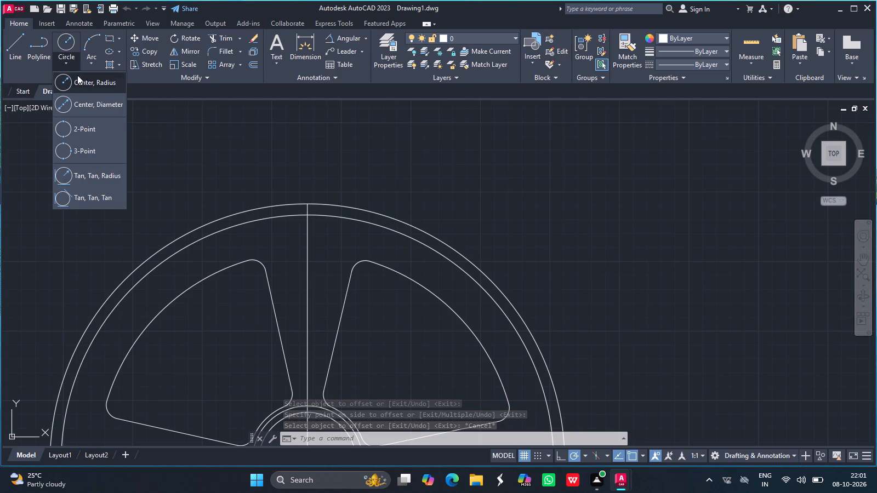
left_click(94, 98)
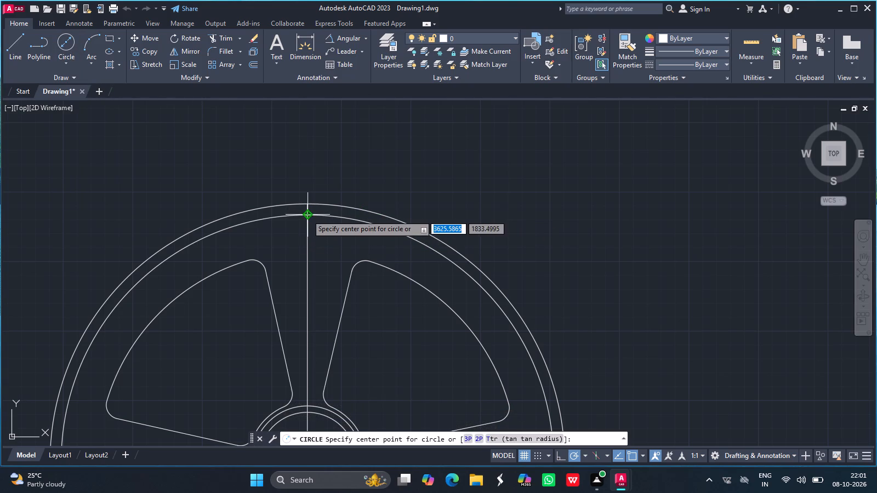
left_click_drag(307, 215, 289, 207)
type("8.6")
key("Return")
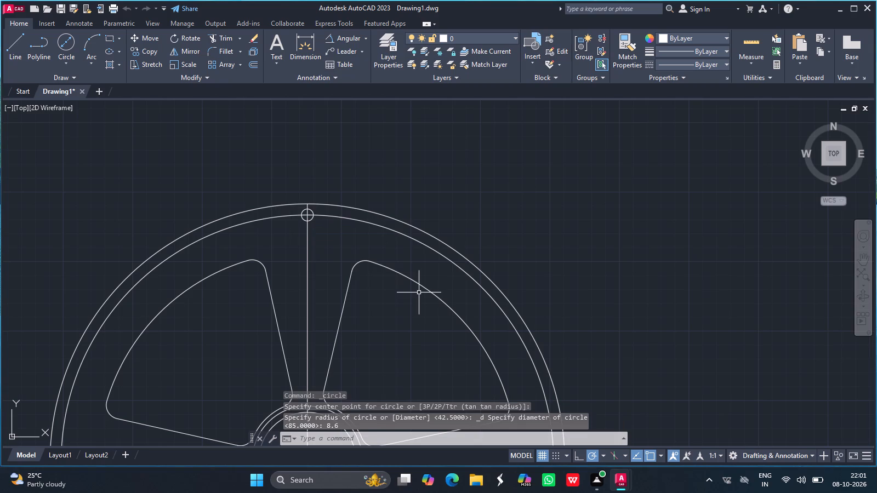
scroll(448, 290, "down", 1, "ctrl")
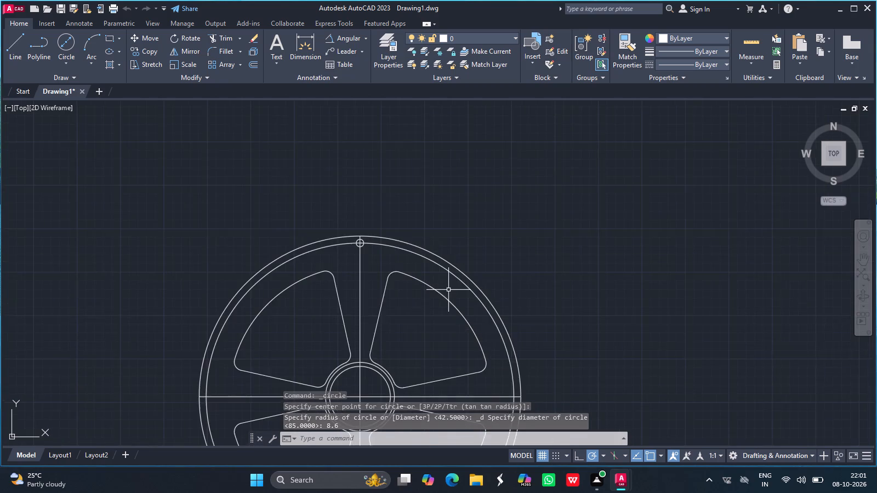
Create a polar array of the small rim circle with 6 items over 360 degrees around the wheel's centre.
scroll(448, 290, "down", 1, "ctrl")
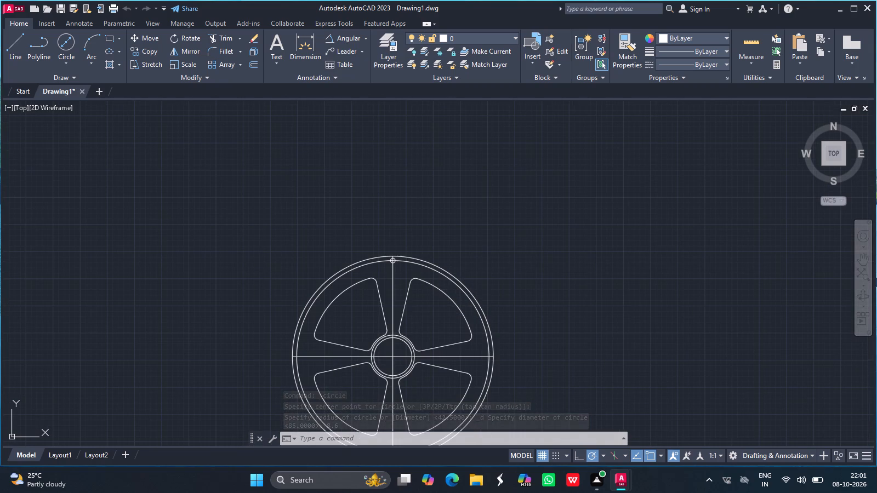
left_click(862, 258)
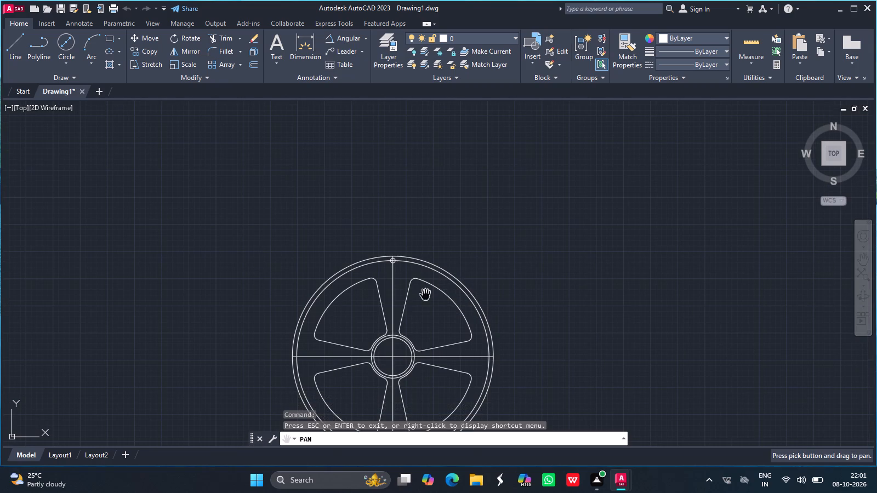
left_click_drag(421, 294, 426, 210)
key("Escape")
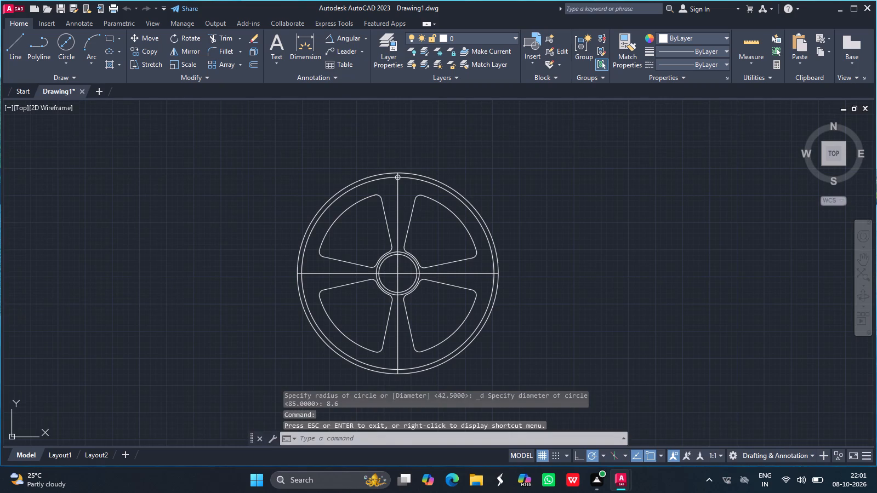
left_click(238, 65)
left_click(257, 123)
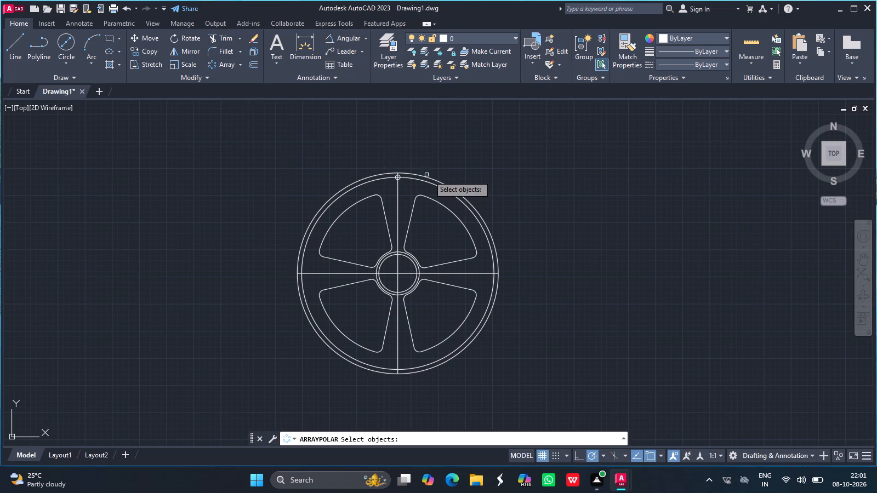
left_click(395, 178)
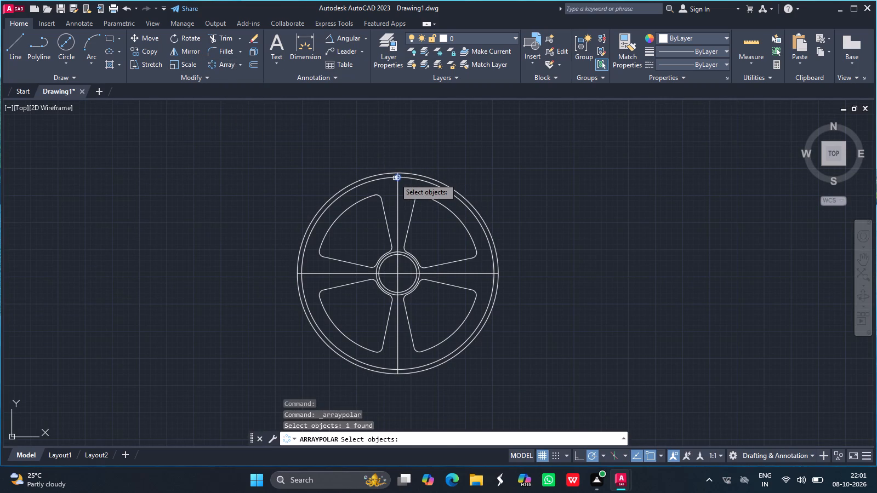
key("Return")
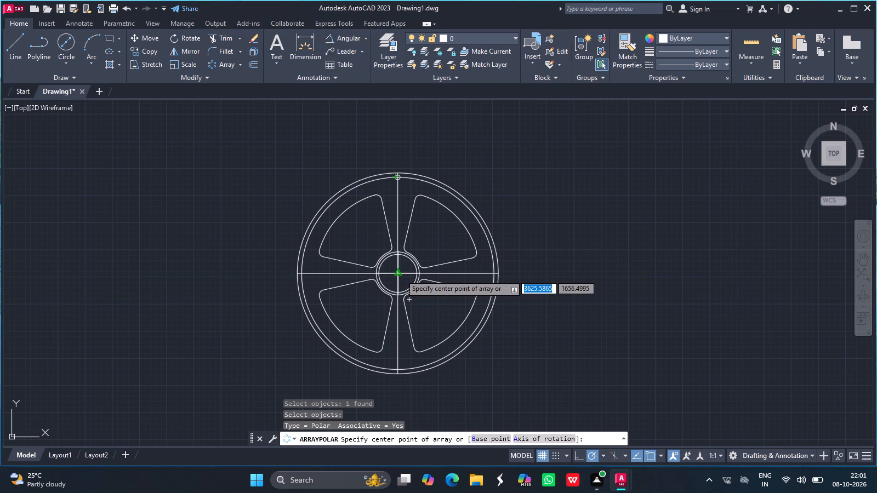
left_click(401, 274)
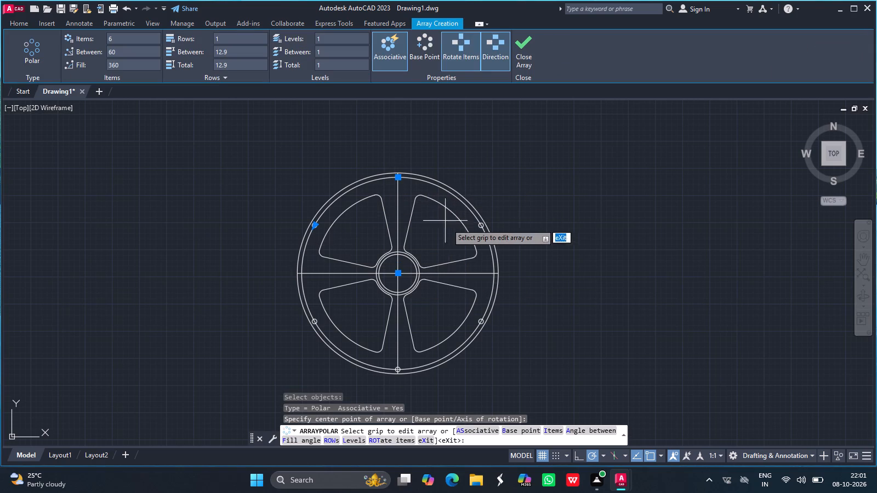
key("Return")
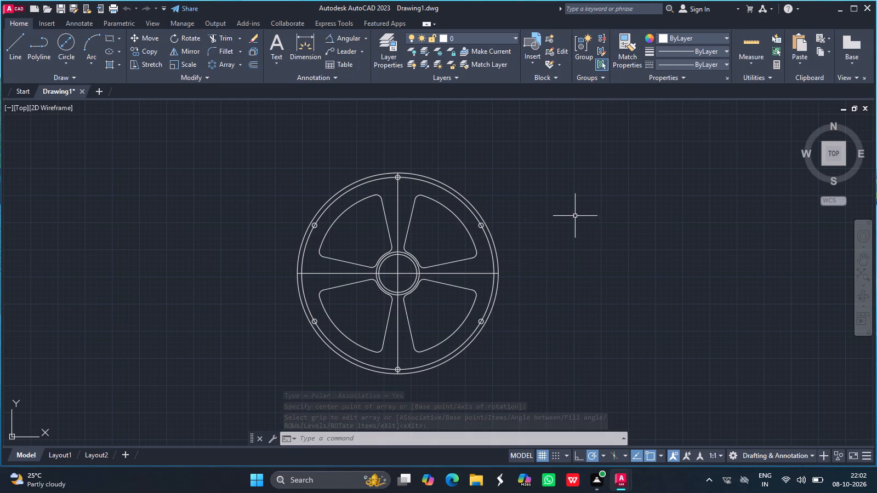
Load the CENTER linetype from acadiso.lin into the drawing.
left_click(693, 76)
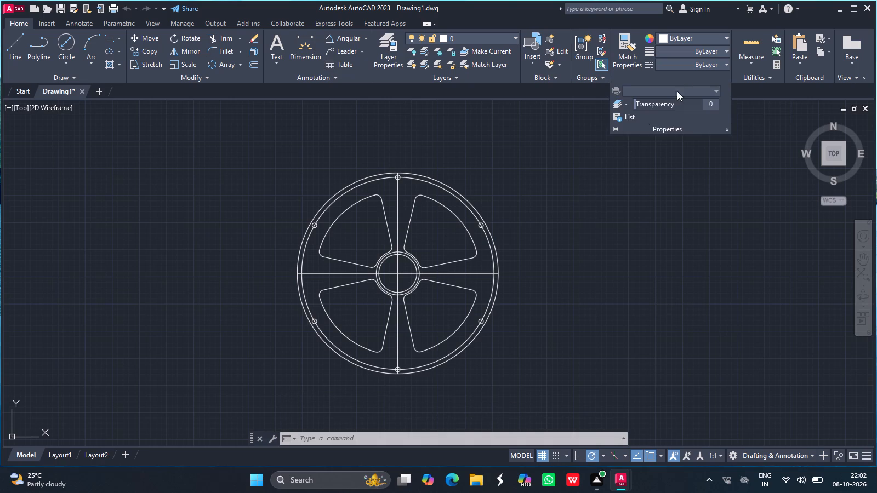
left_click(712, 61)
left_click(712, 61)
left_click(712, 61)
left_click(691, 120)
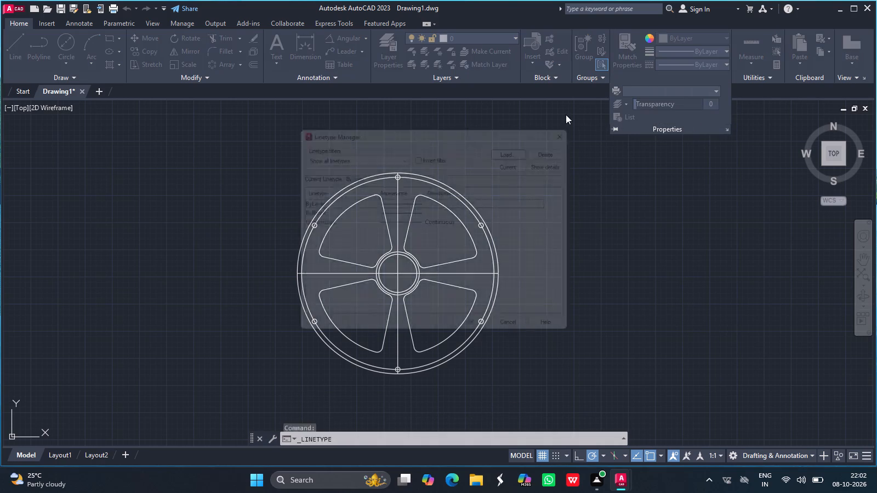
left_click(523, 144)
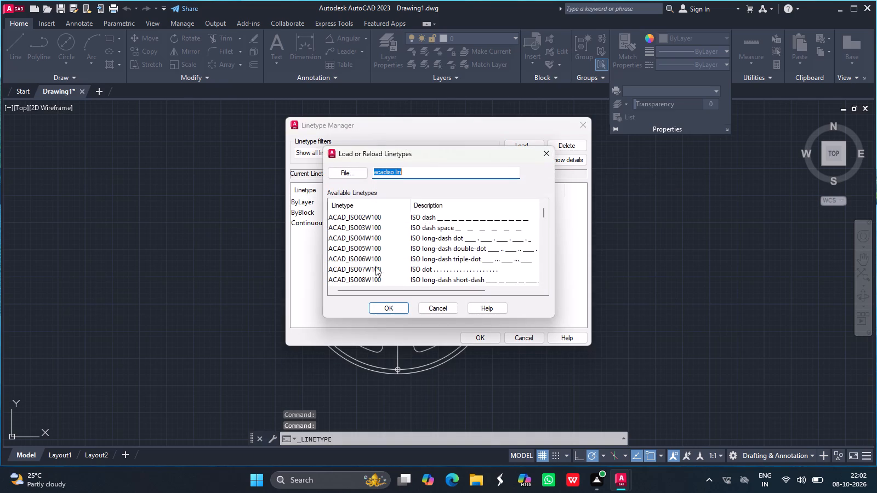
scroll(369, 268, "down", 5)
scroll(369, 268, "up", 1)
scroll(369, 268, "down", 1)
scroll(369, 268, "up", 1)
scroll(369, 268, "right", 5)
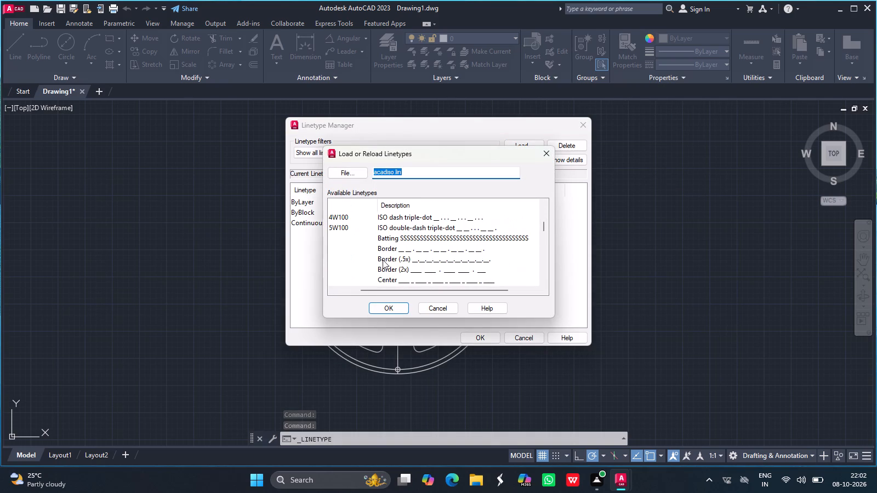
scroll(385, 259, "left", 13)
left_click(350, 279)
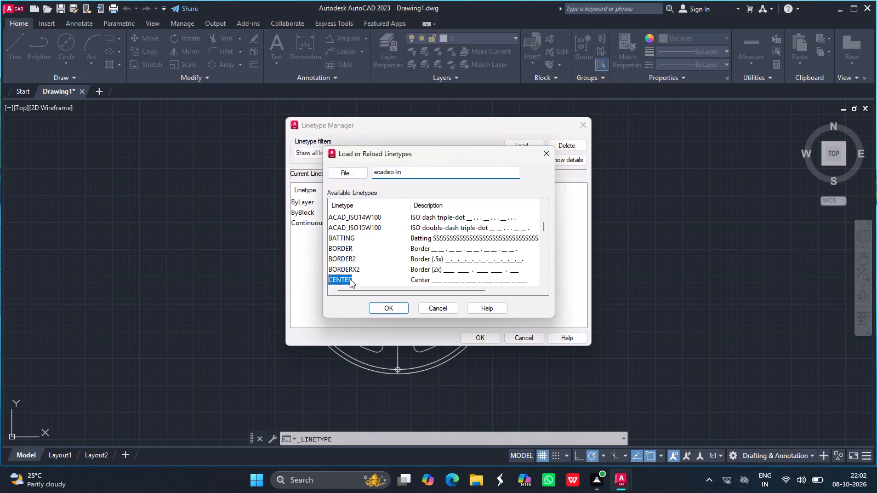
left_click(392, 310)
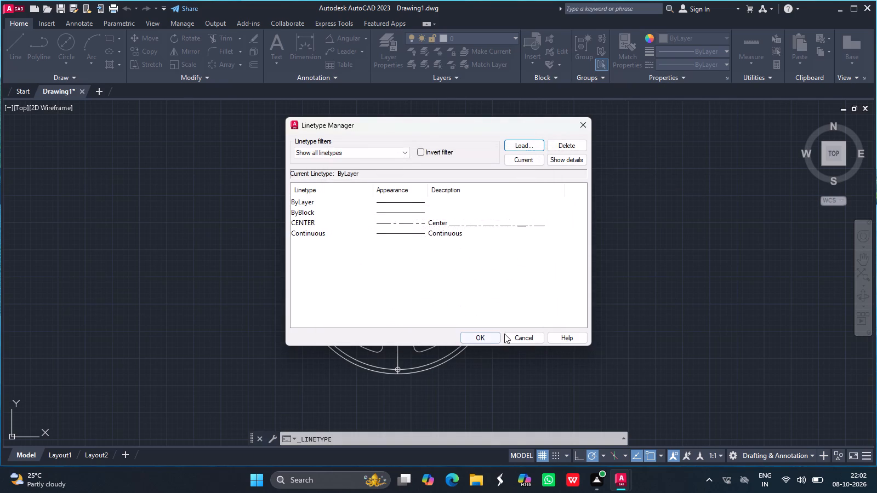
left_click(481, 335)
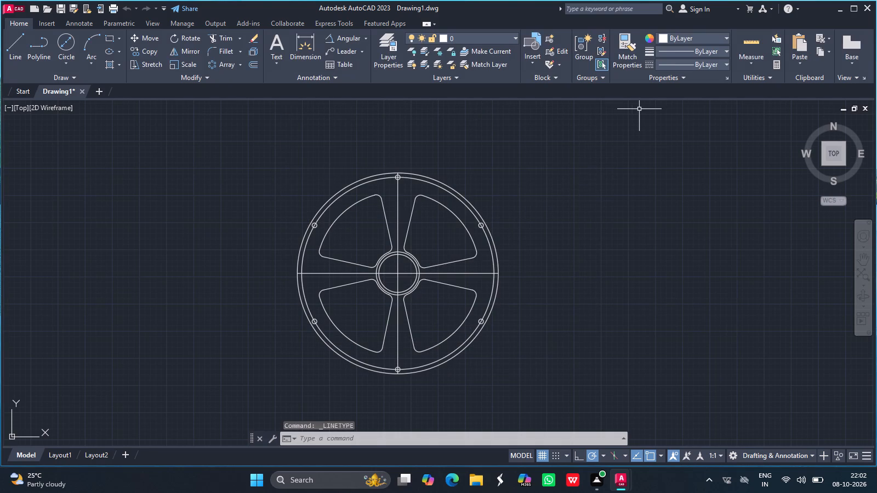
Make CENTER the current linetype for new objects.
left_click(701, 64)
left_click(690, 99)
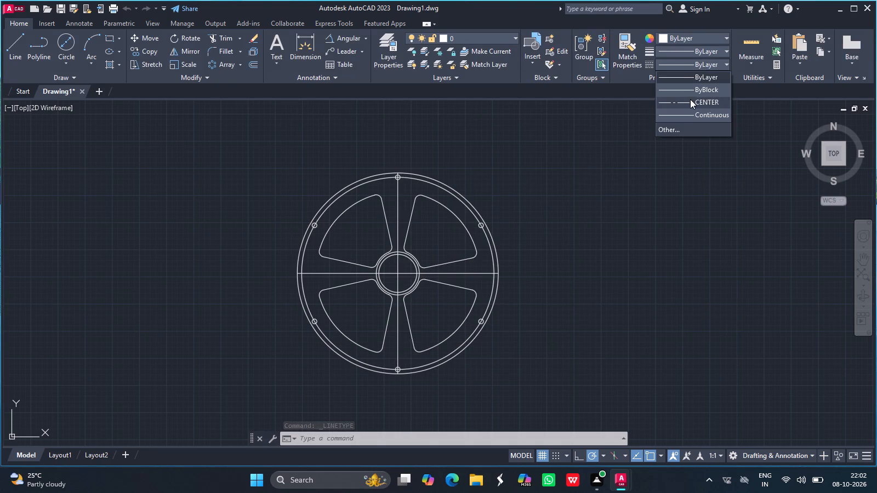
Apply the CENTER linetype to the vertical and horizontal centre lines and the inner rim circle.
left_click(398, 194)
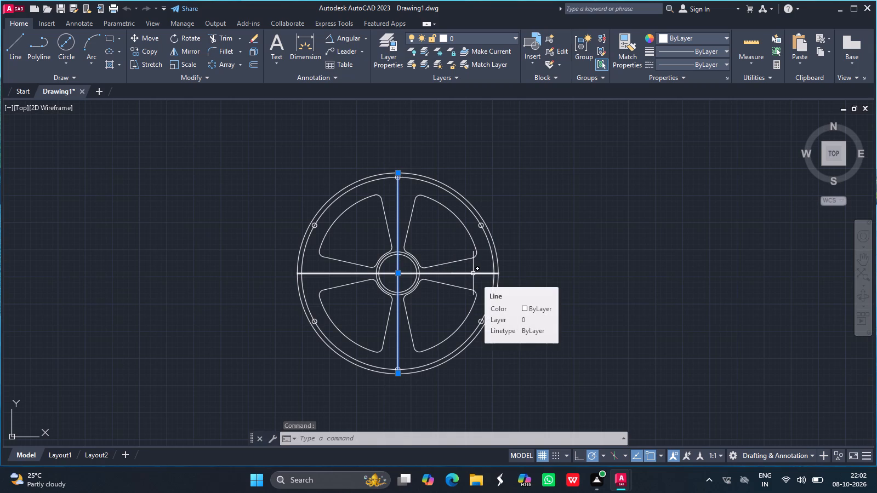
left_click(473, 273)
left_click(488, 238)
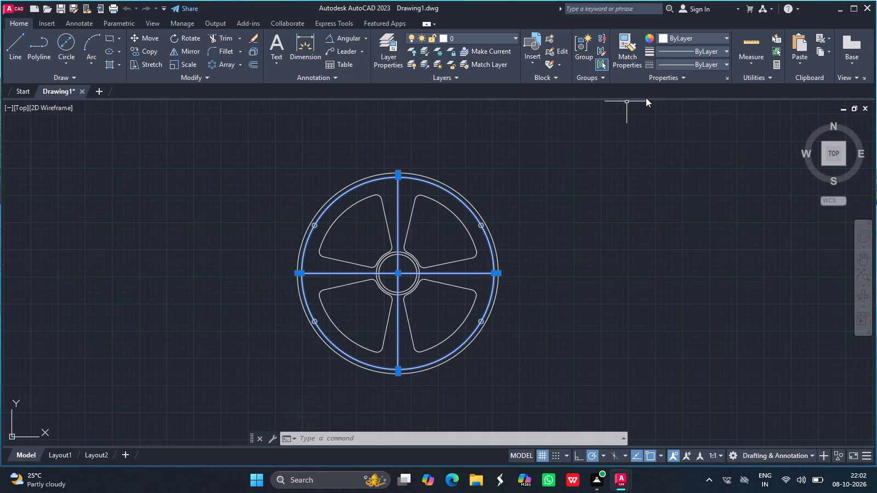
left_click(688, 67)
left_click(684, 102)
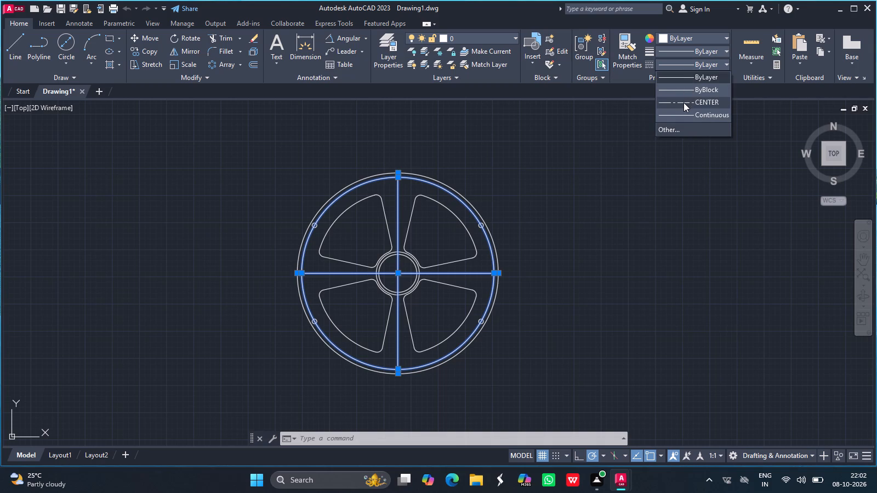
Set the linetype scale of the two centre lines and the inner rim circle to 0.25.
right_click(511, 173)
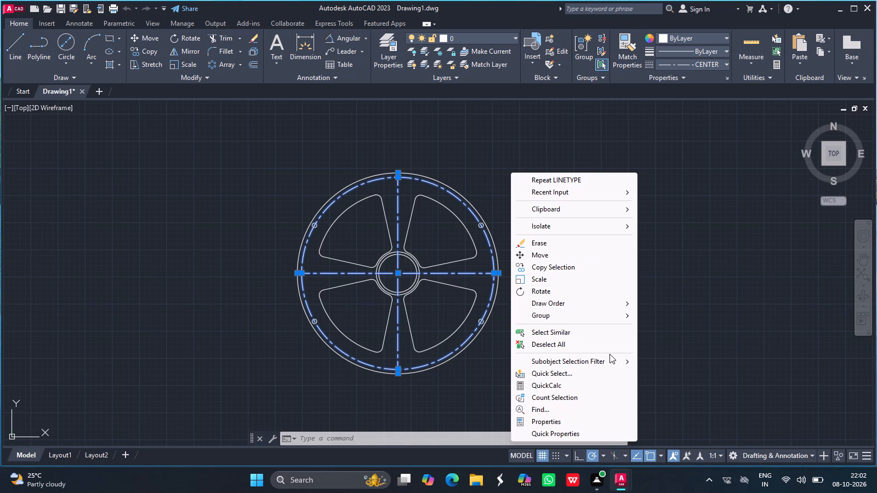
left_click(557, 425)
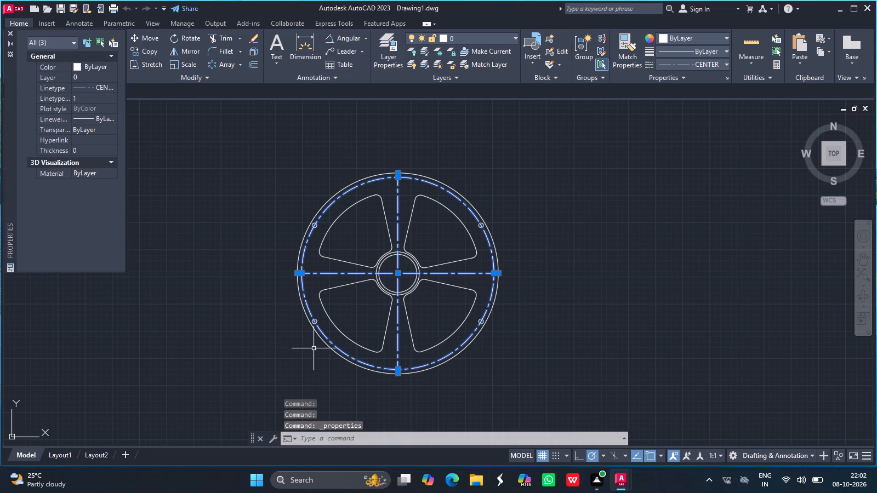
left_click(83, 100)
key("BackSpace")
type("0.25")
key("Return")
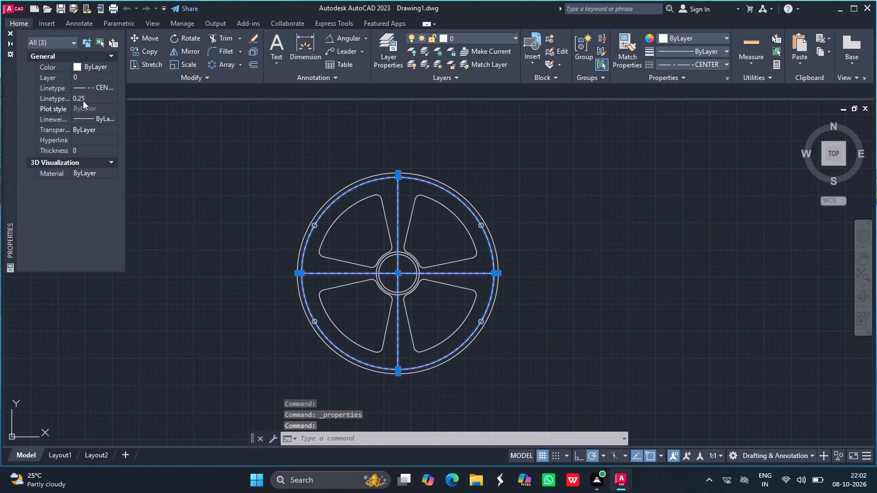
left_click(9, 34)
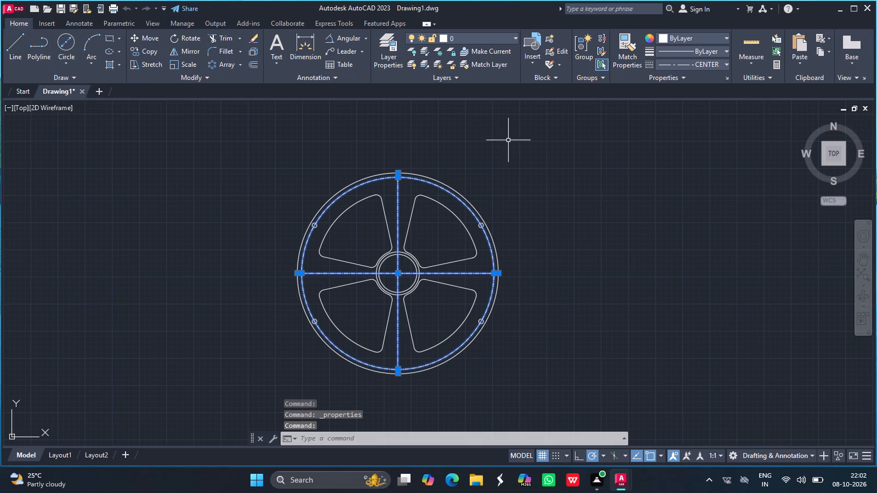
Set the transparency of the two centre lines and the inner rim circle to 60 and clear the selection.
left_click(702, 77)
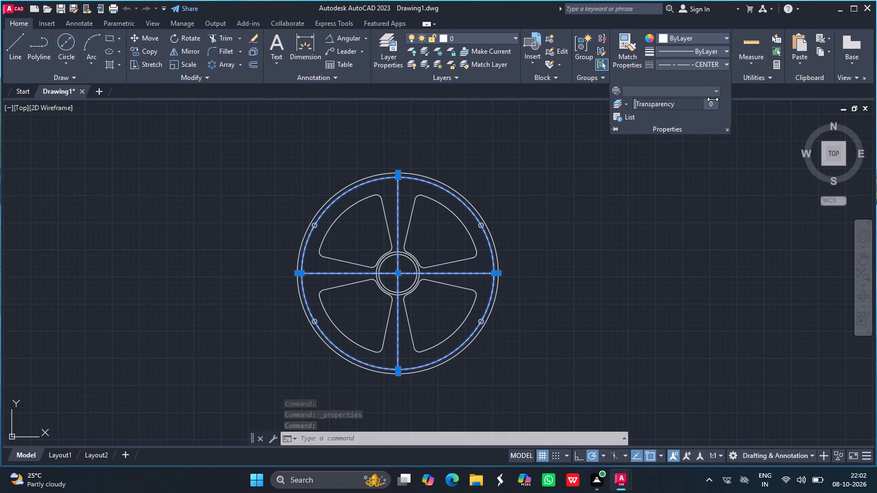
left_click_drag(713, 99, 711, 104)
left_click(711, 104)
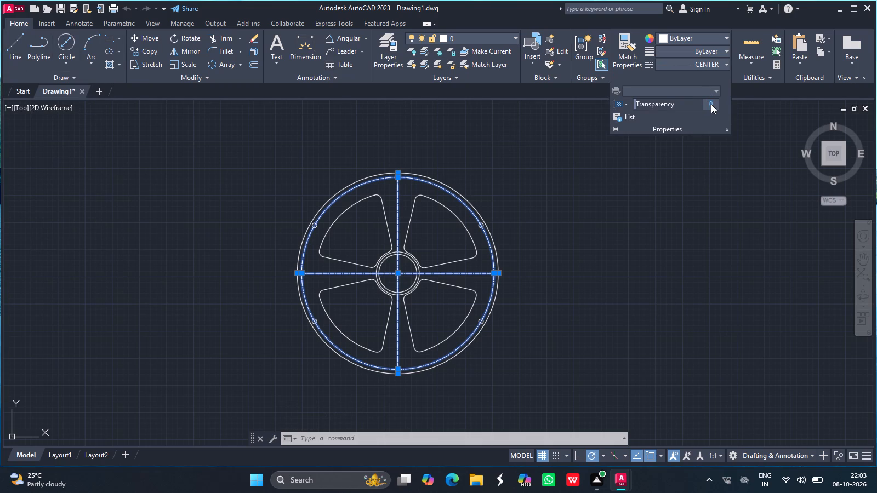
key("BackSpace")
type("60")
key("Return")
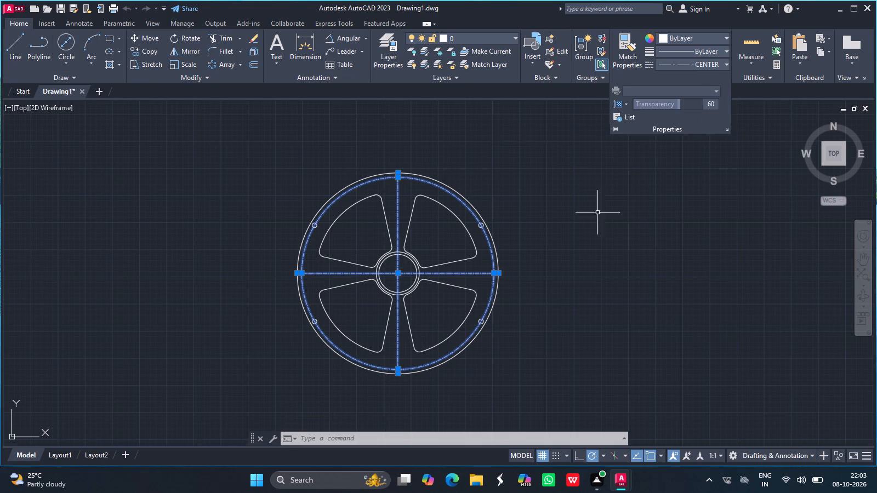
left_click(593, 227)
key("Escape")
key("Escape")
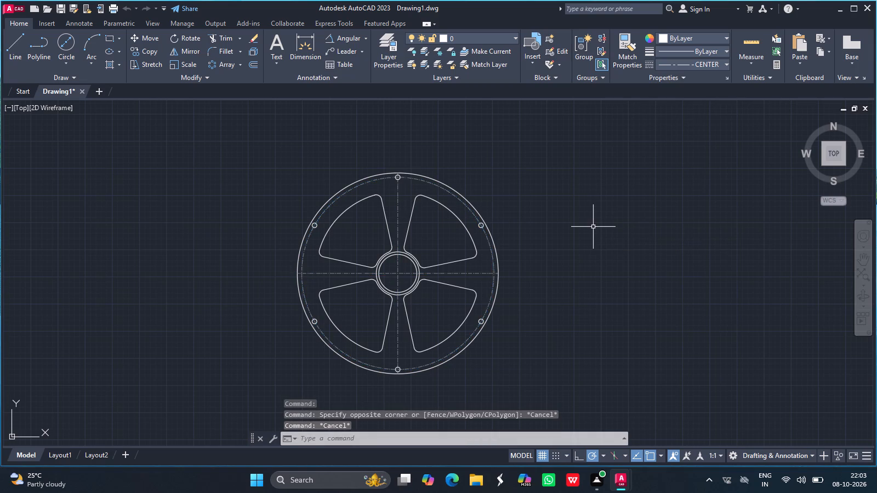
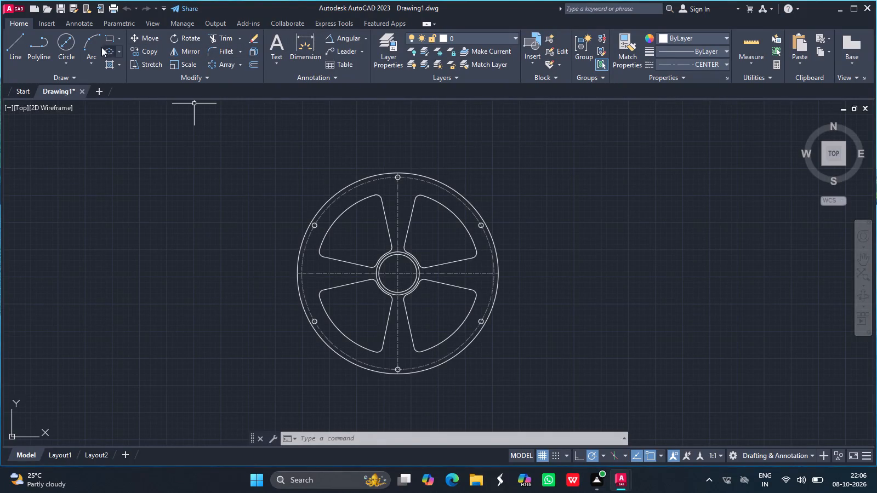
Add a radius dimension to the outer arc of the wheel's upper-right opening, placing its text outside the rim.
left_click(366, 37)
left_click(357, 62)
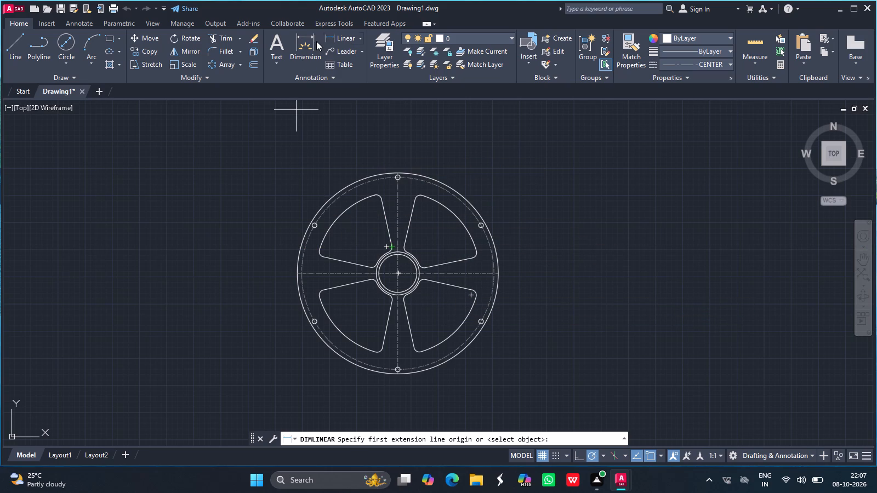
left_click(361, 42)
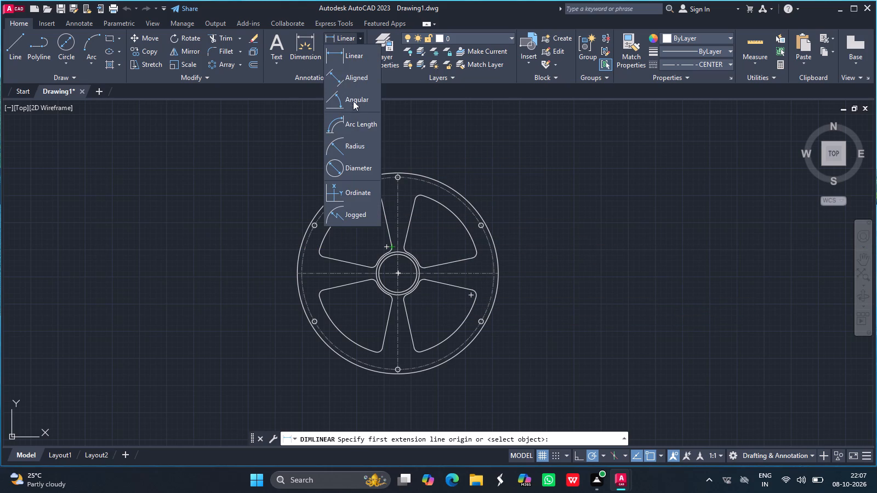
left_click(354, 140)
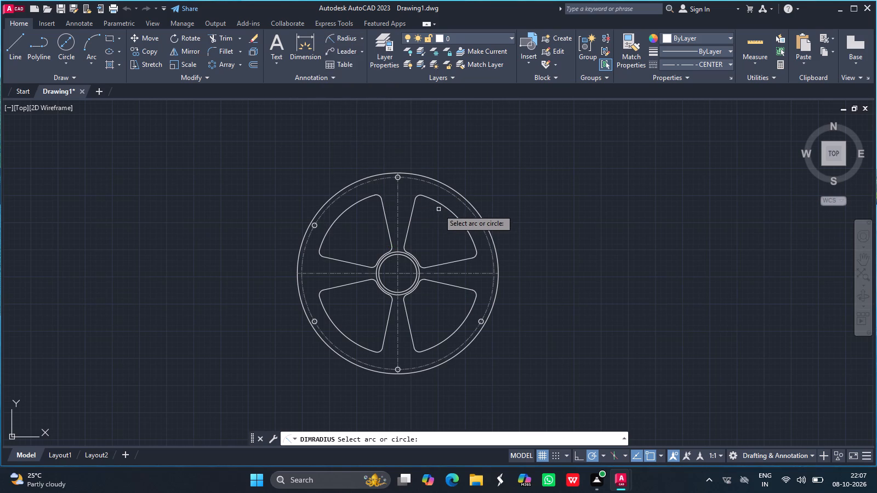
left_click_drag(447, 209, 478, 198)
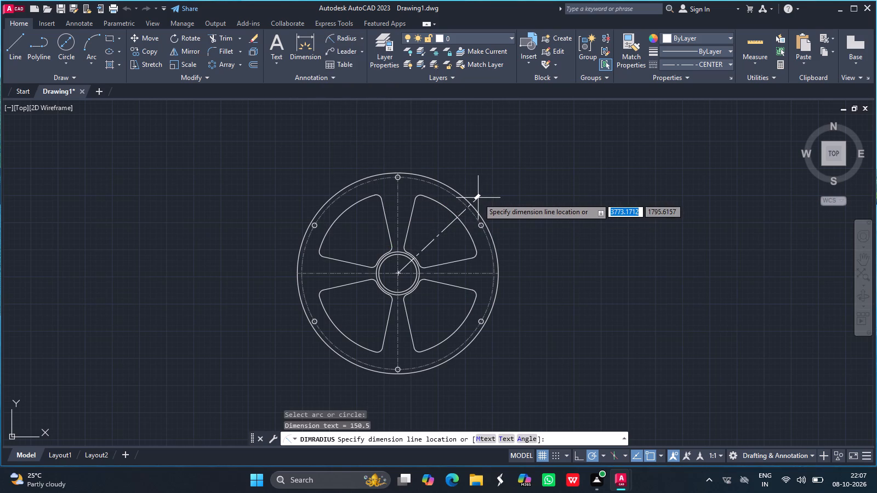
left_click(488, 192)
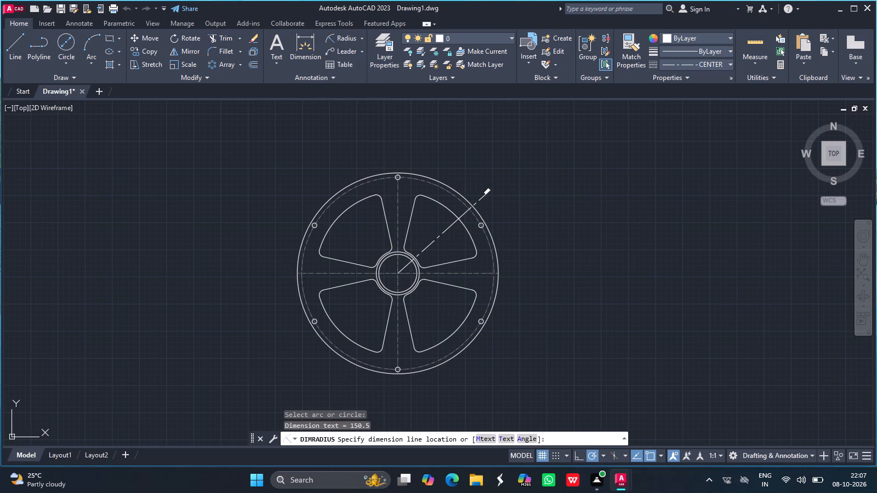
Add radius dimensions to all four corner fillets of the upper-right opening, placing their text inside the opening.
left_click(340, 39)
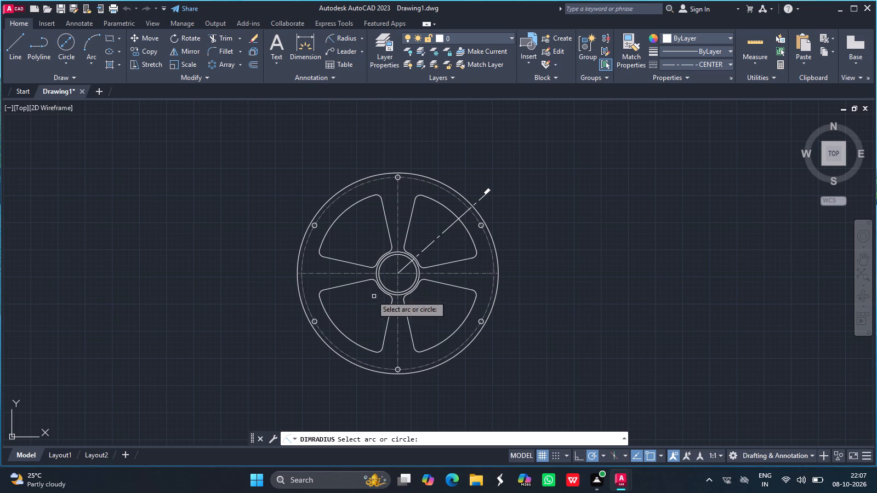
left_click_drag(406, 249, 413, 244)
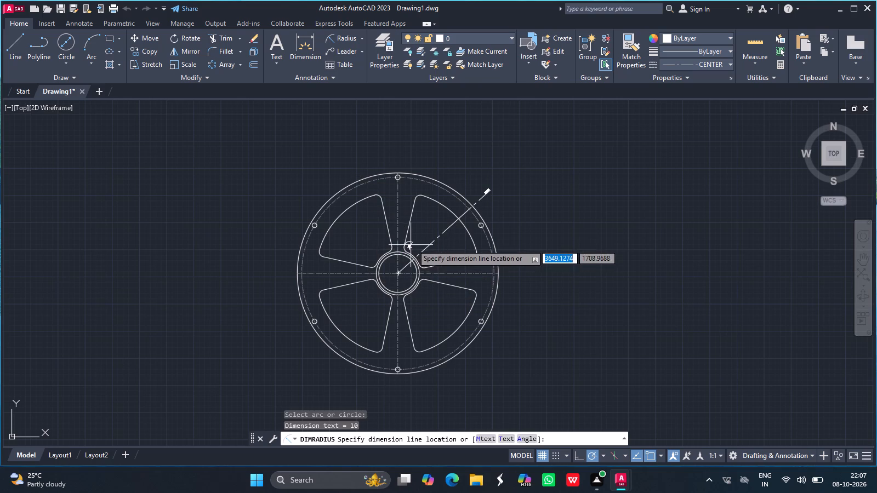
left_click_drag(413, 244, 415, 242)
left_click(415, 242)
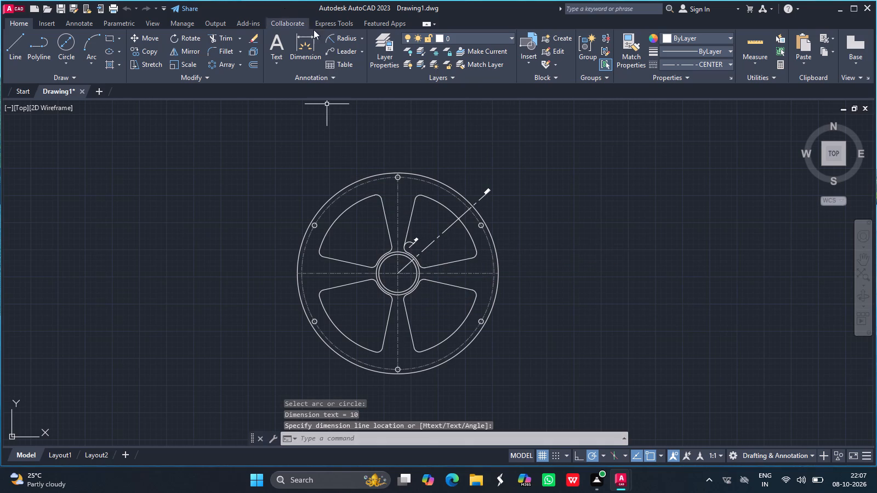
left_click(340, 38)
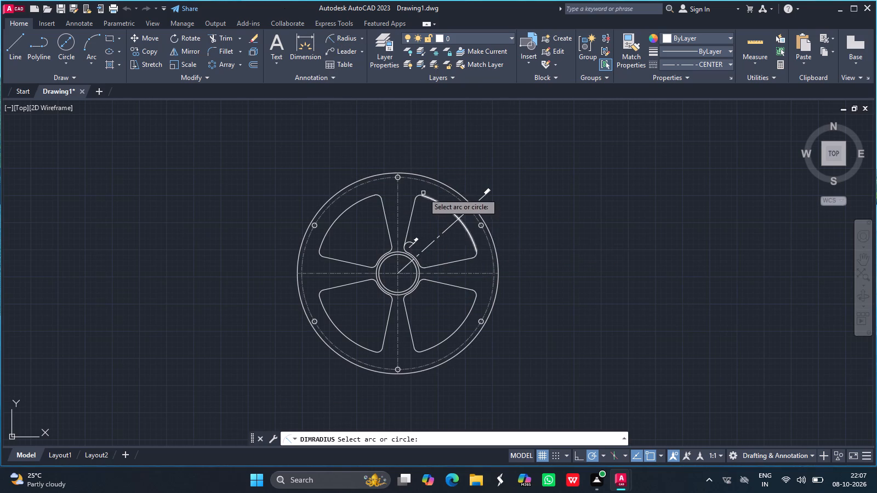
left_click_drag(419, 194, 421, 205)
left_click(421, 205)
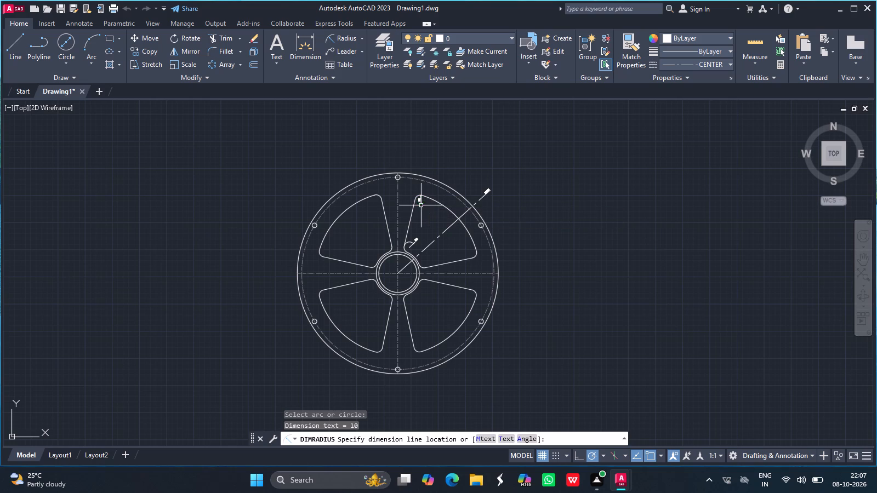
left_click(341, 36)
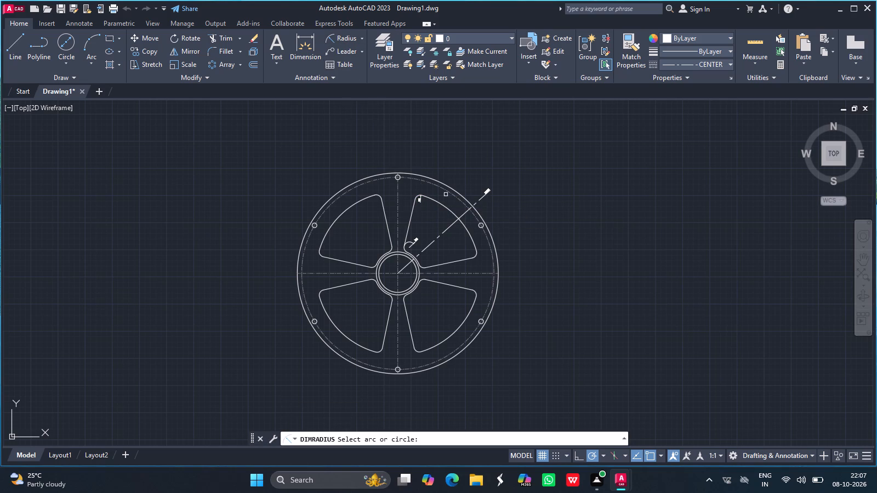
left_click_drag(475, 254, 468, 253)
left_click(468, 253)
left_click(338, 42)
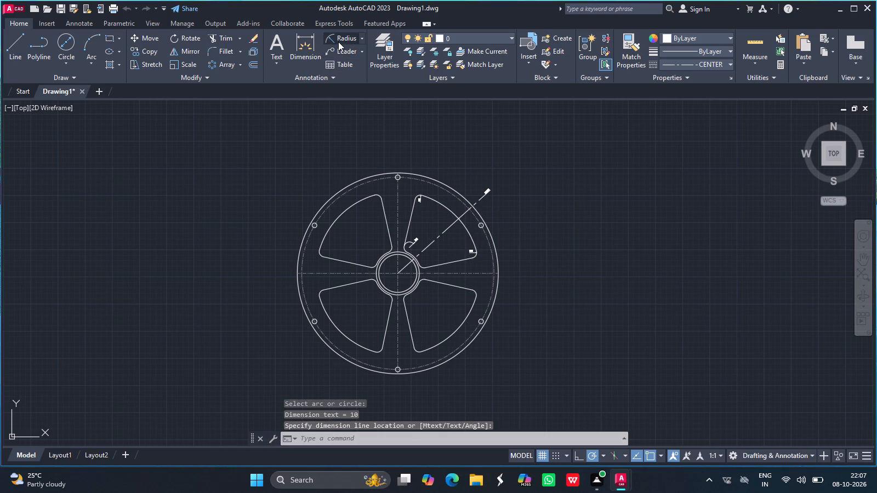
left_click(423, 268)
left_click_drag(428, 255, 346, 208)
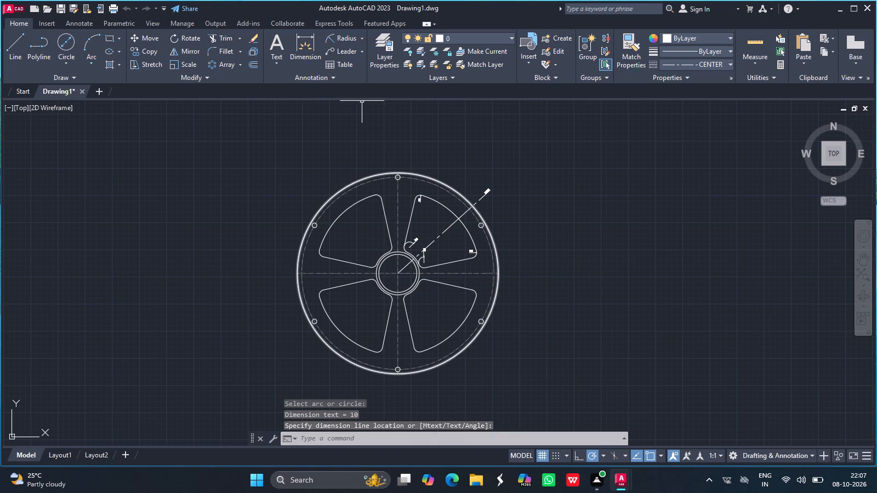
Add radius dimensions to the inner and outer arcs of the lower-right opening.
left_click(337, 41)
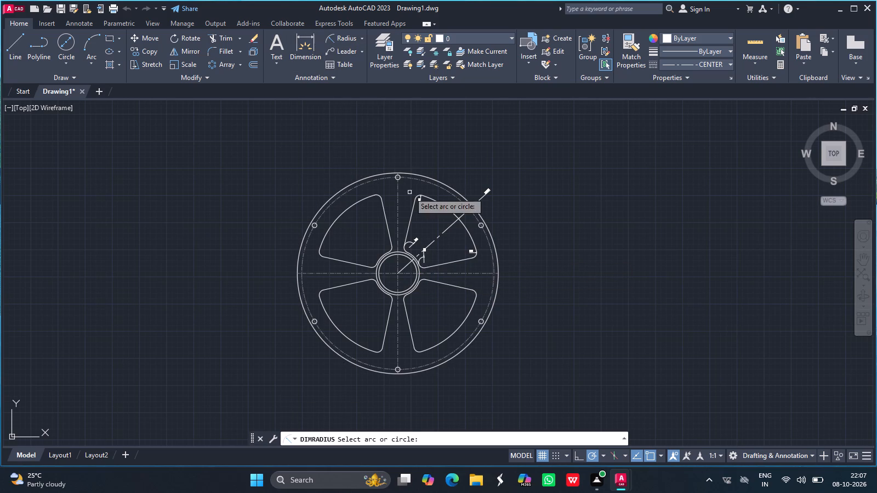
left_click_drag(411, 294, 415, 303)
left_click(415, 303)
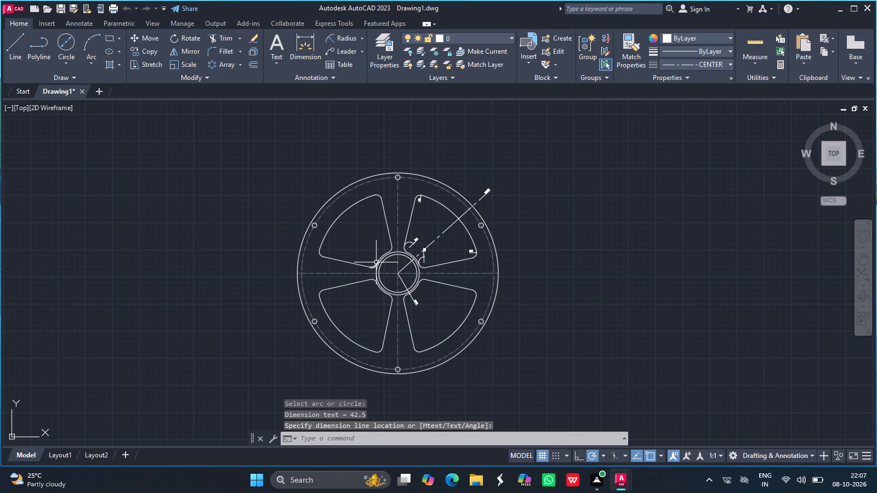
left_click(337, 41)
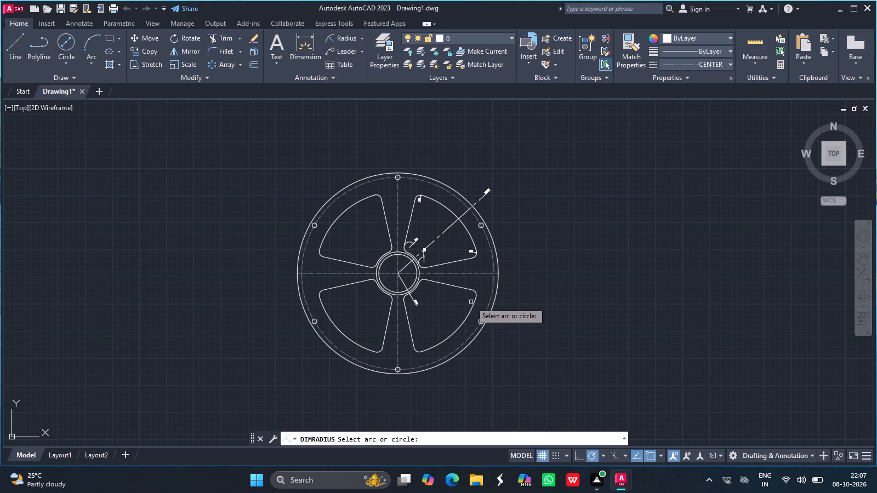
left_click_drag(471, 307, 462, 305)
left_click(462, 305)
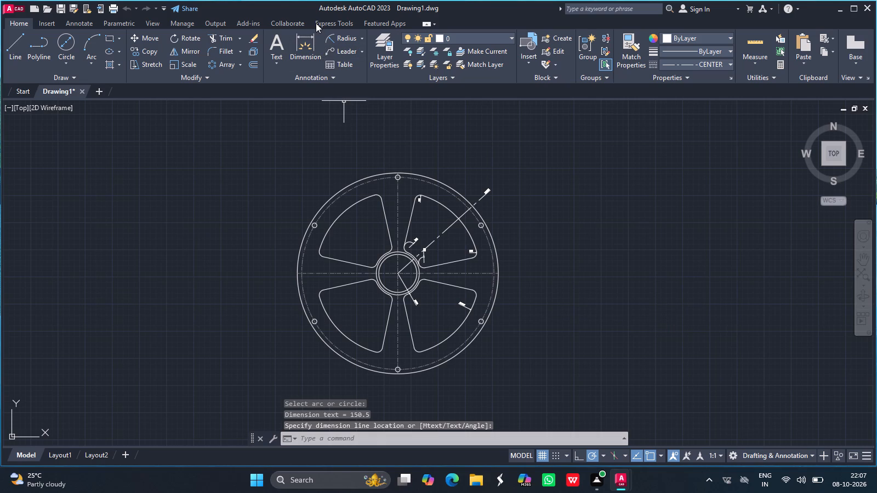
Add a diameter dimension to the top rim hole, placing its text outside the wheel.
left_click(362, 39)
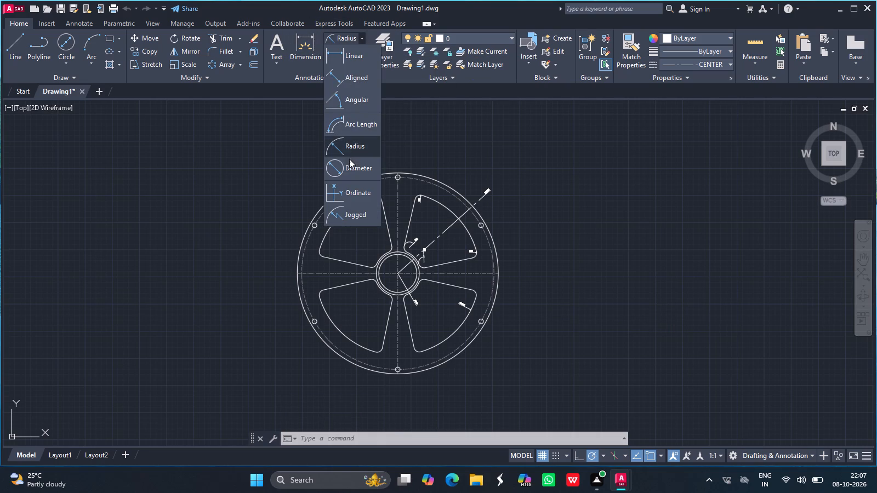
left_click(350, 165)
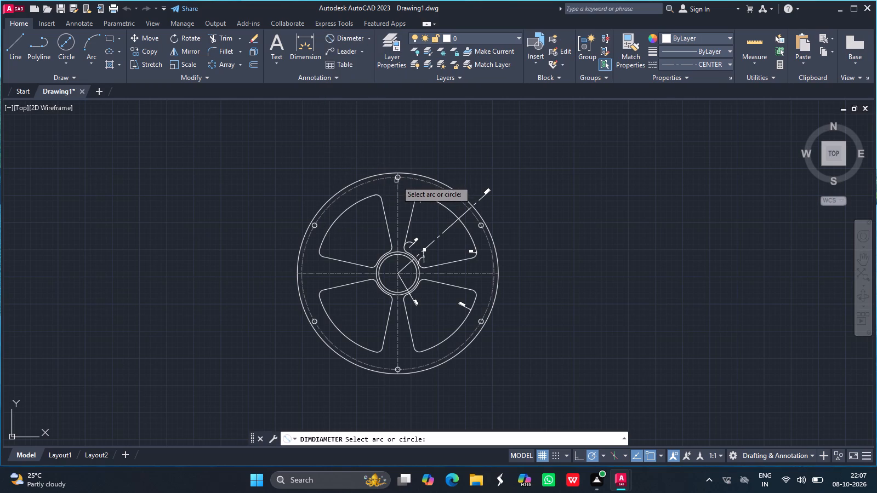
left_click_drag(396, 178, 369, 167)
left_click(369, 167)
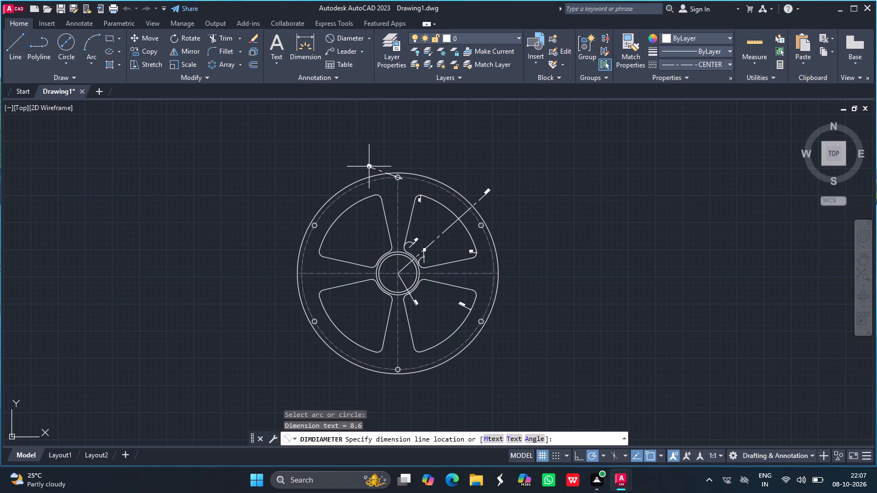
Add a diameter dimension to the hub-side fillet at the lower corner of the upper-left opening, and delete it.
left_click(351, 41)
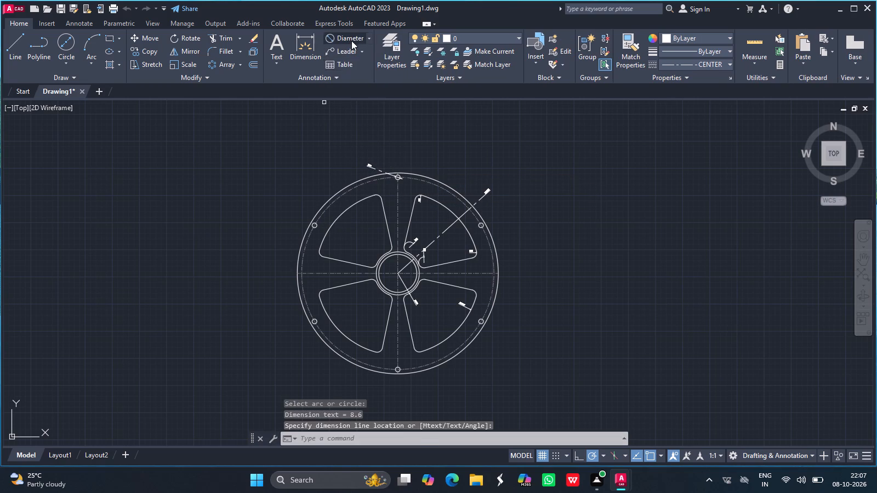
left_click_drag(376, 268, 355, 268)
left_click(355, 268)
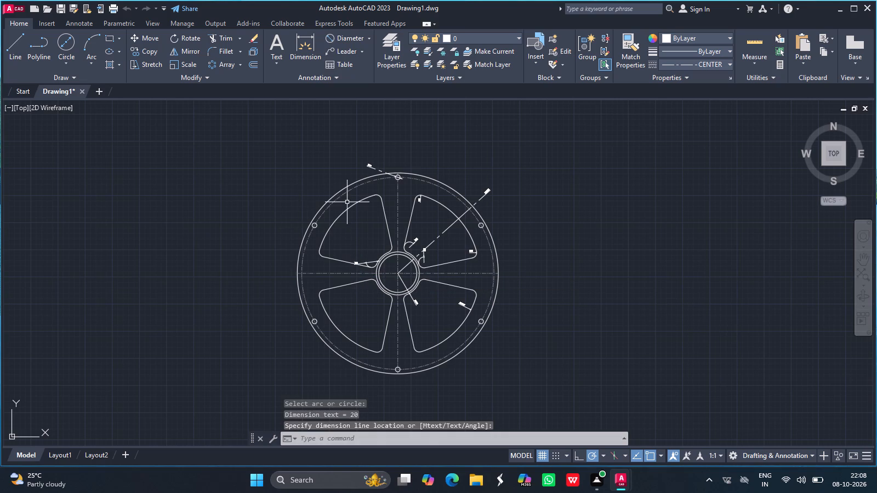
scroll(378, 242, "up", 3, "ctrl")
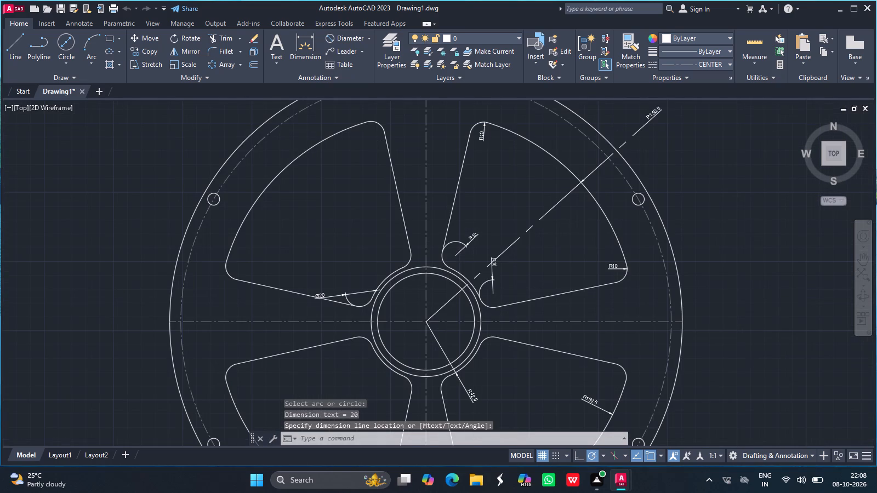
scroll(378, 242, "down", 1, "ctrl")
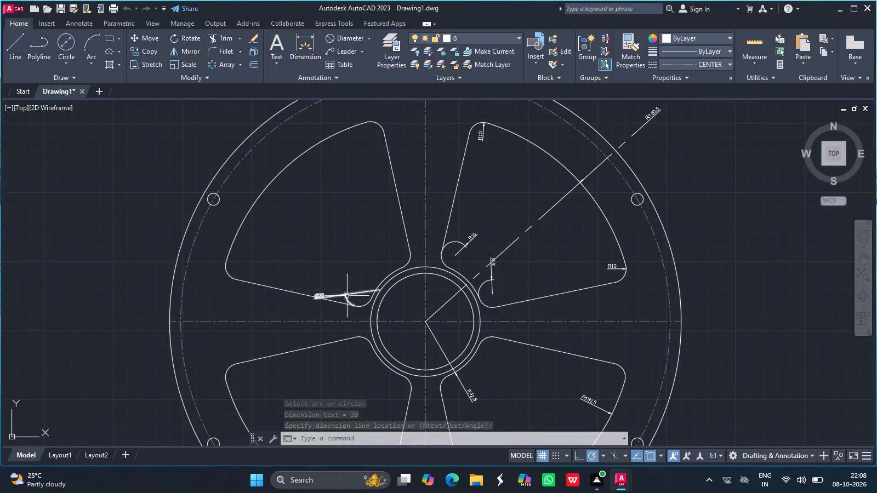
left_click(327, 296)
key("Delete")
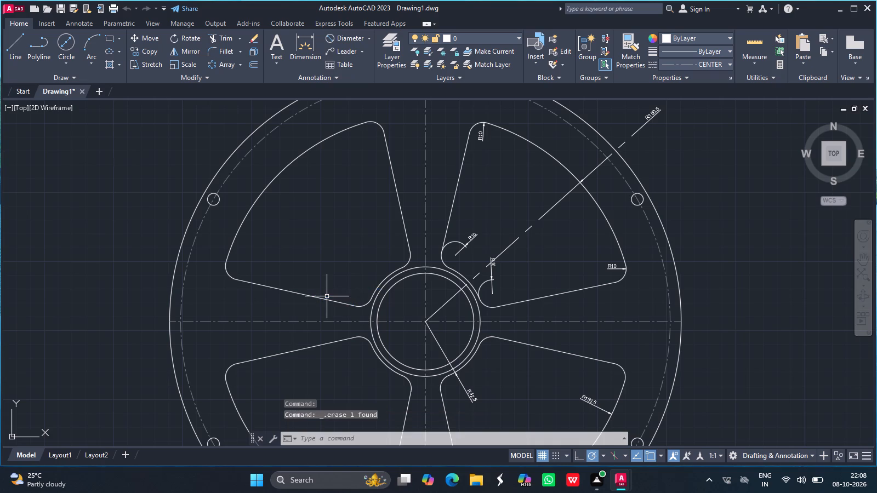
Add diameter dimensions to the outer and inner hub circles, with the outer circle's text beyond the hub and the inner's inside.
left_click(351, 37)
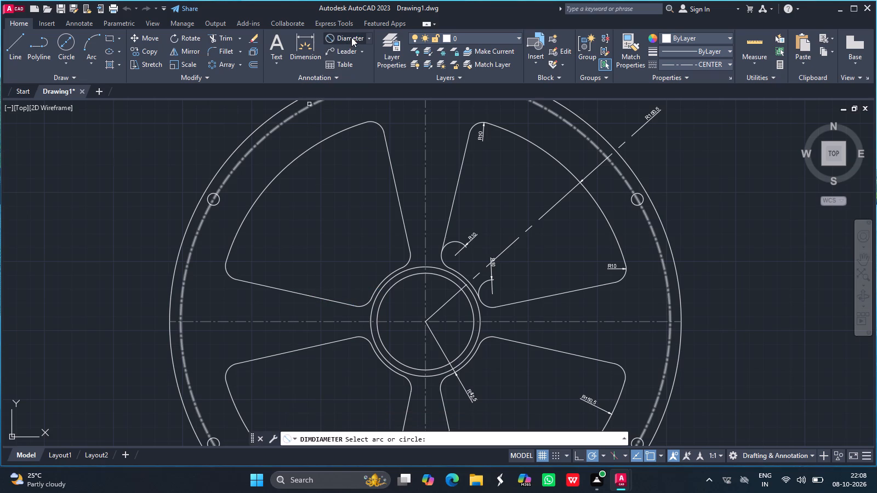
left_click_drag(372, 317, 351, 312)
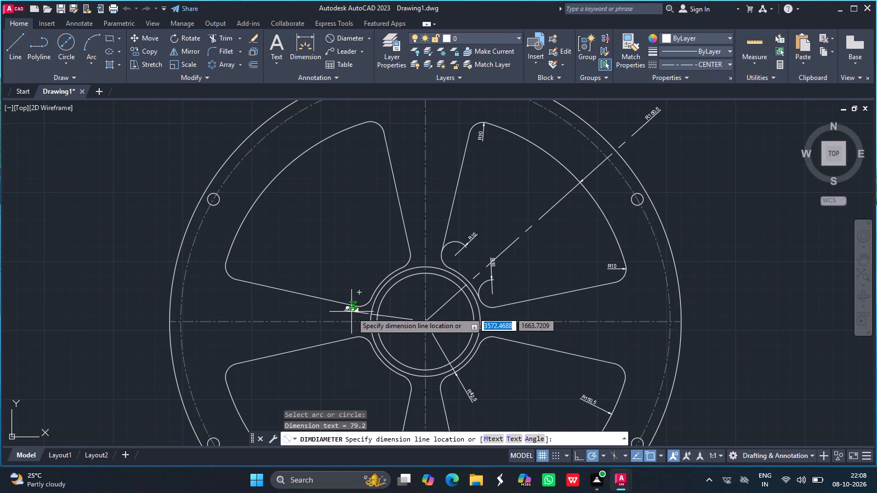
left_click_drag(351, 312, 345, 311)
left_click(345, 311)
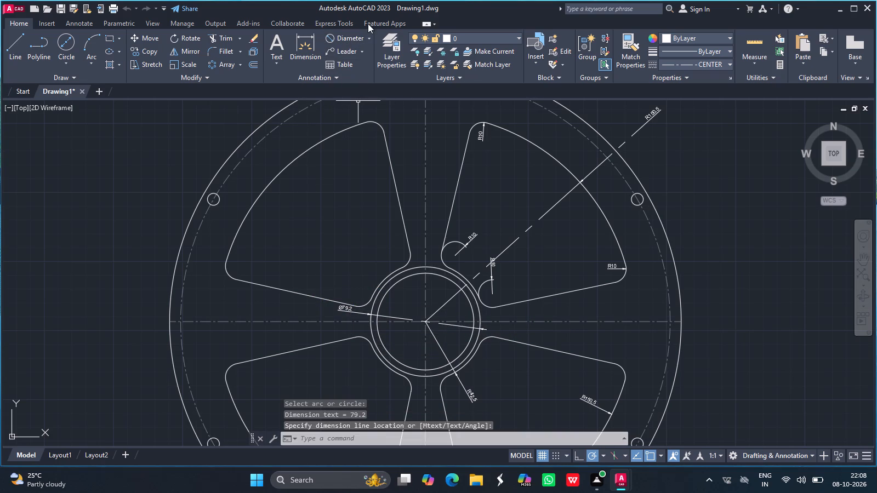
left_click(344, 37)
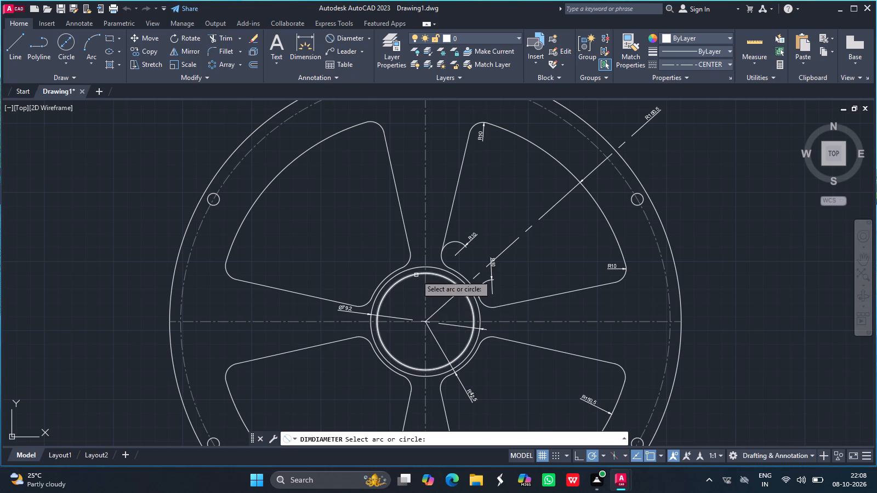
left_click_drag(414, 275, 412, 294)
left_click_drag(412, 294, 499, 365)
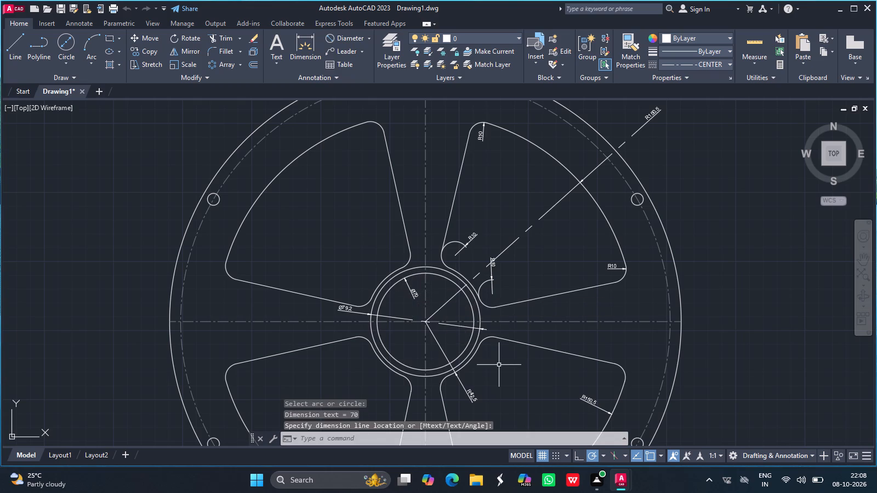
Add an angular dimension between the two straight edges of the lower-left opening, placing its arc inside the opening.
scroll(458, 303, "down", 2, "ctrl")
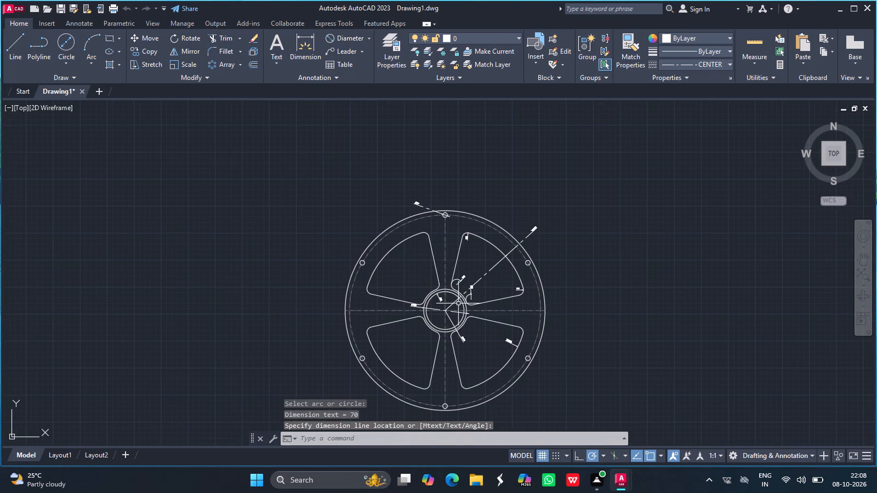
left_click(368, 37)
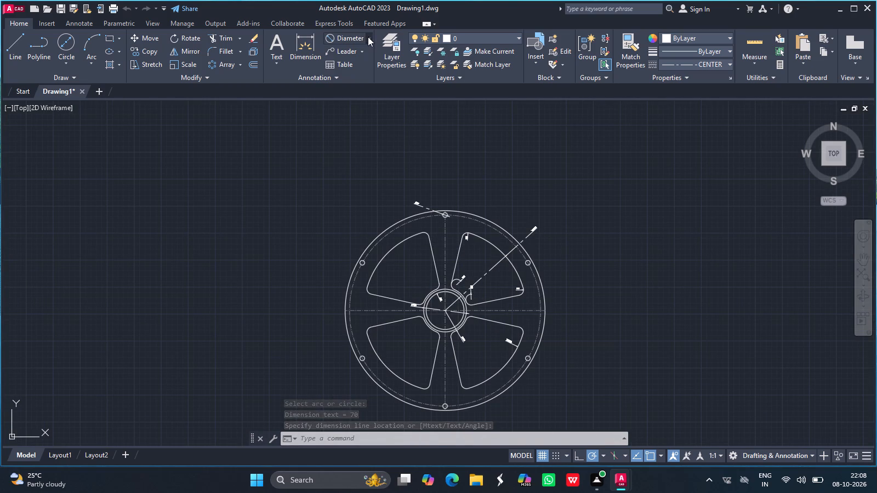
left_click(350, 99)
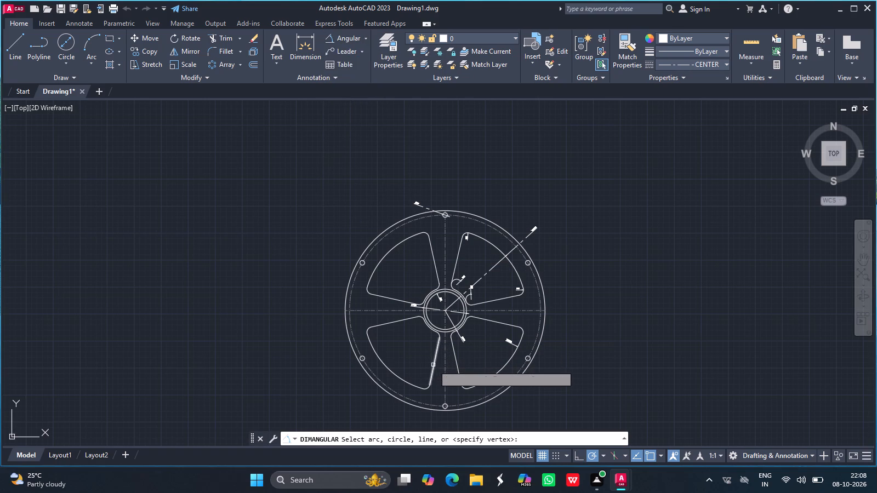
left_click_drag(434, 365, 398, 321)
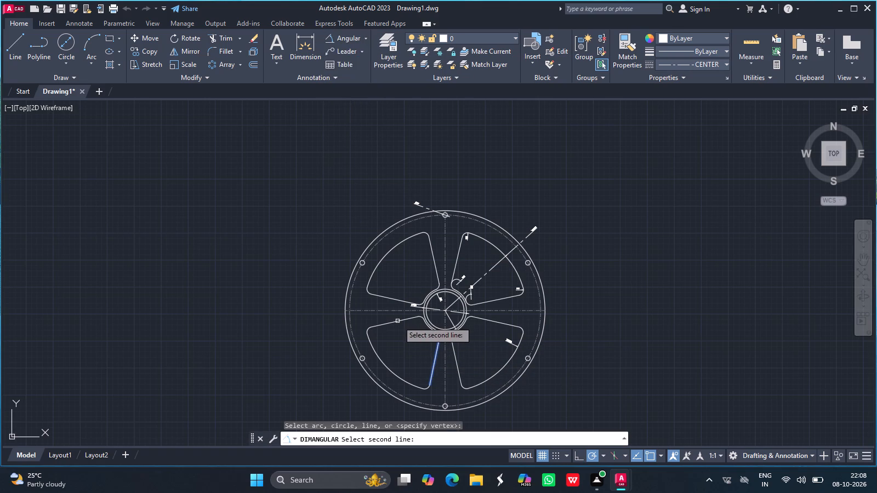
left_click_drag(398, 321, 402, 347)
left_click(402, 347)
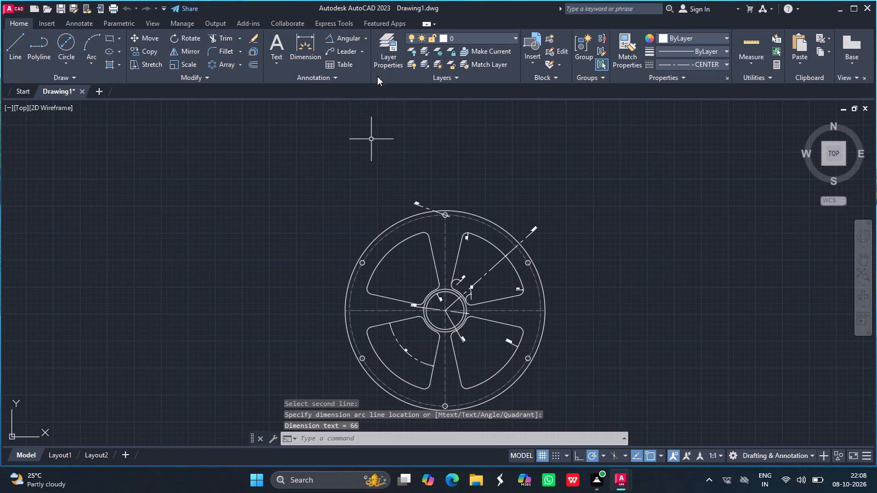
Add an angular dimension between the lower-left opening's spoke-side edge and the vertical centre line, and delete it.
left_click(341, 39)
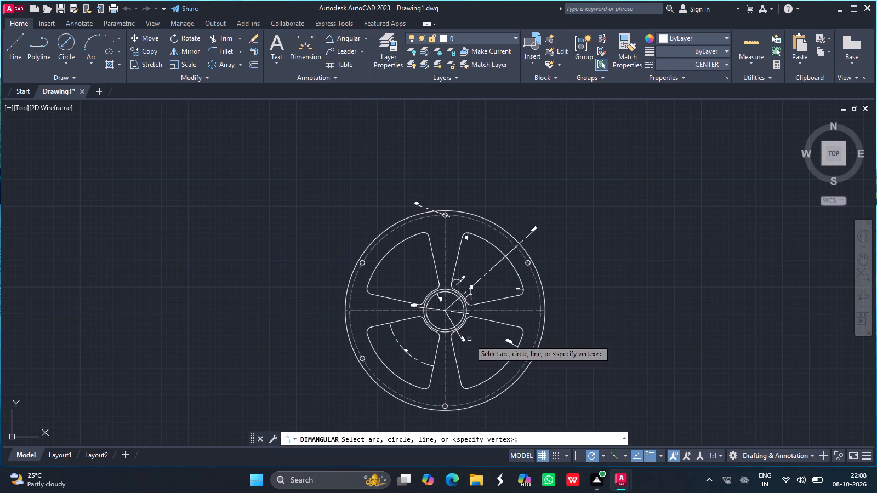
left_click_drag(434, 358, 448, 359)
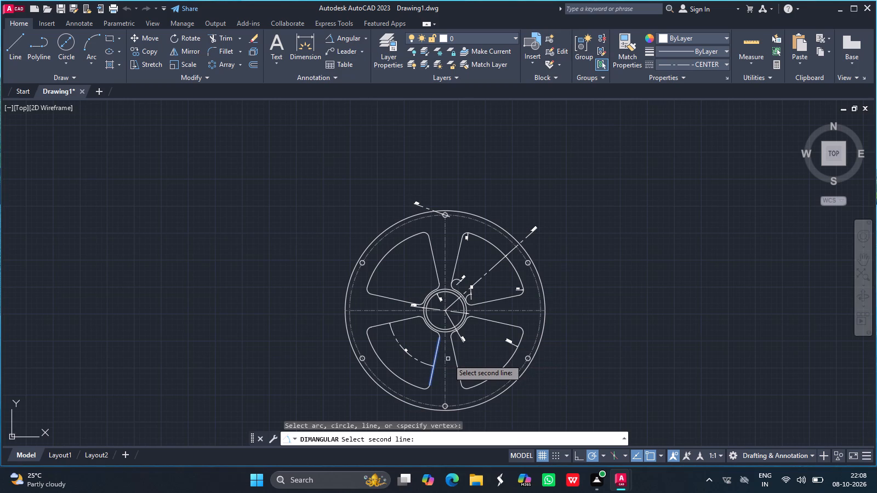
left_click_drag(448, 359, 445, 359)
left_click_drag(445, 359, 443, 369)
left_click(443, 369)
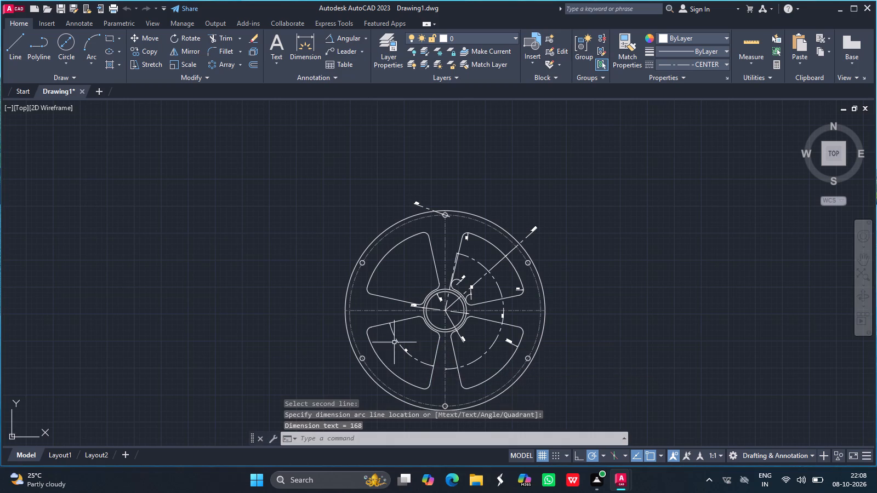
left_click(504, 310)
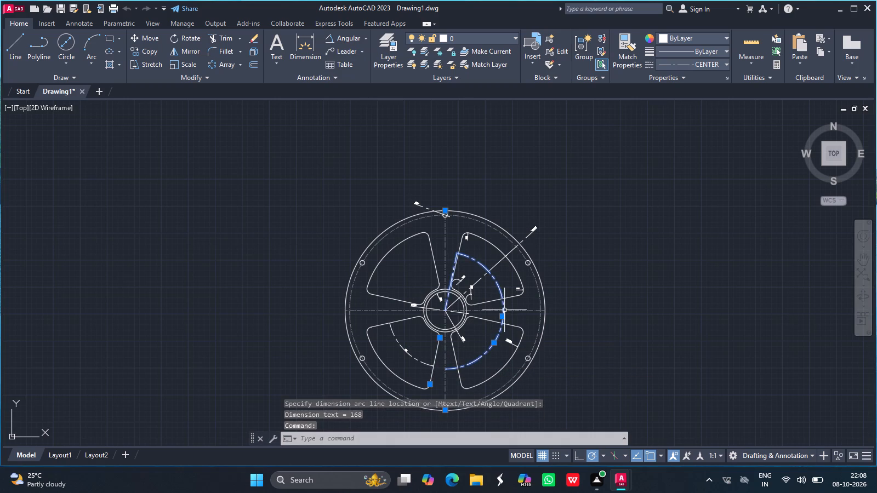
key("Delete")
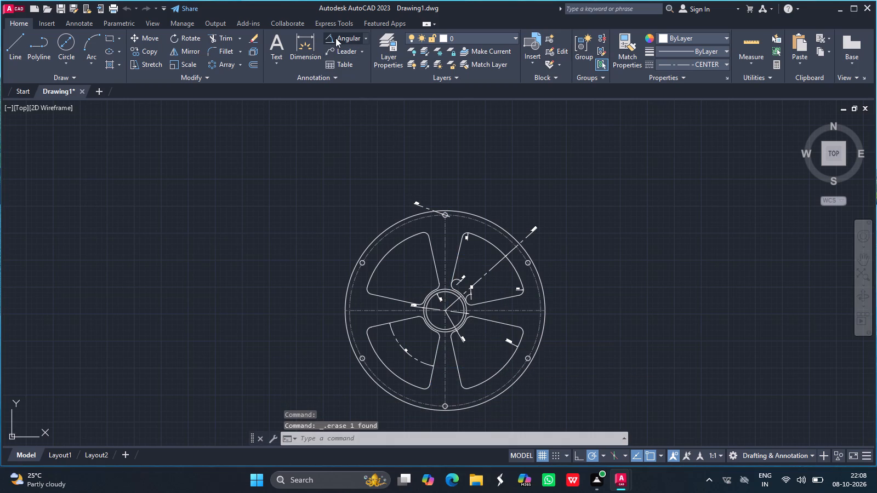
Add an angular dimension across the lower spoke between the vertical centre line and the lower-left opening's steep edge.
left_click(335, 38)
scroll(408, 358, "up", 2, "ctrl")
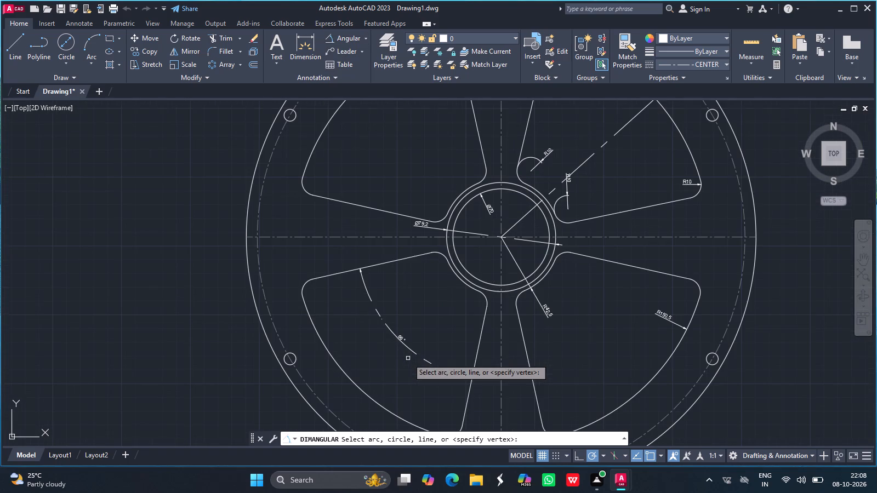
left_click_drag(502, 377, 476, 357)
left_click_drag(476, 357, 477, 369)
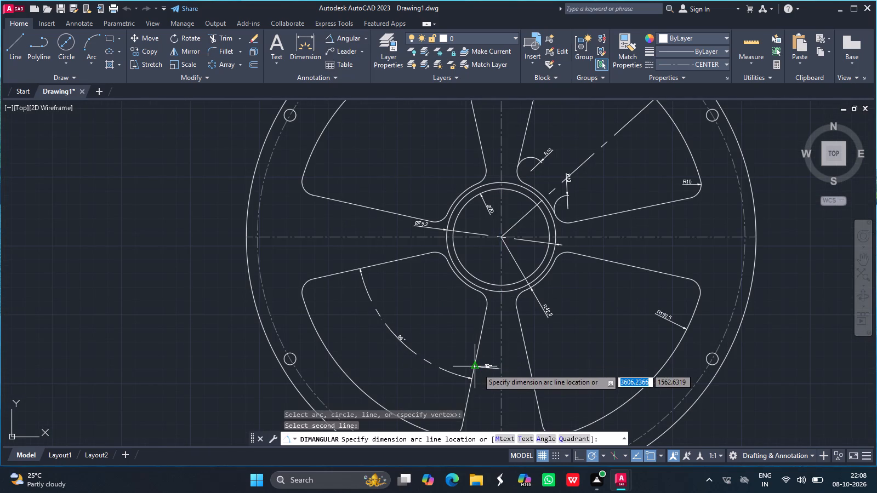
left_click_drag(477, 369, 478, 370)
left_click_drag(478, 370, 501, 341)
Modify the ISO-25 dimension style, setting the centre mark size to 4 and the text height to 4.
scroll(501, 341, "down", 1, "ctrl")
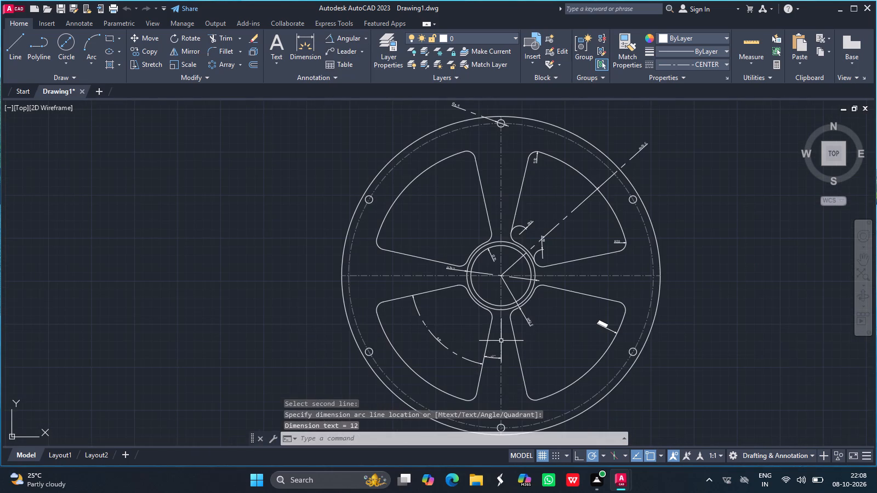
key("d")
key("Return")
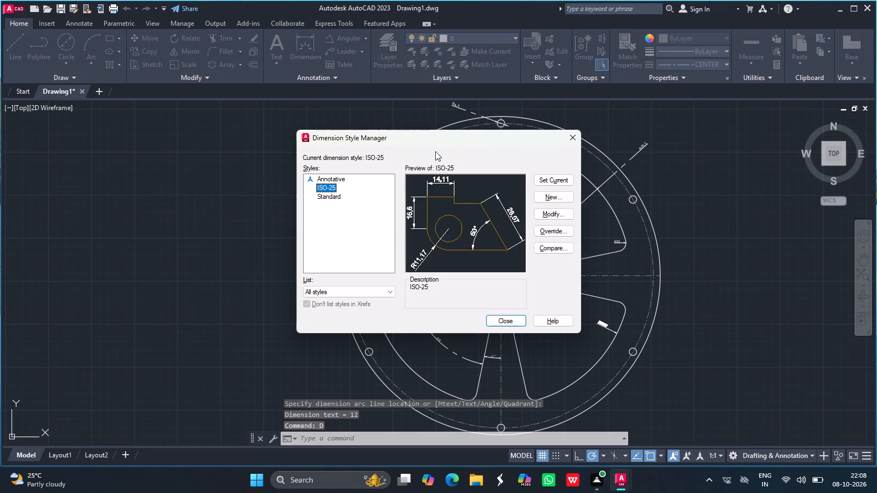
left_click(551, 213)
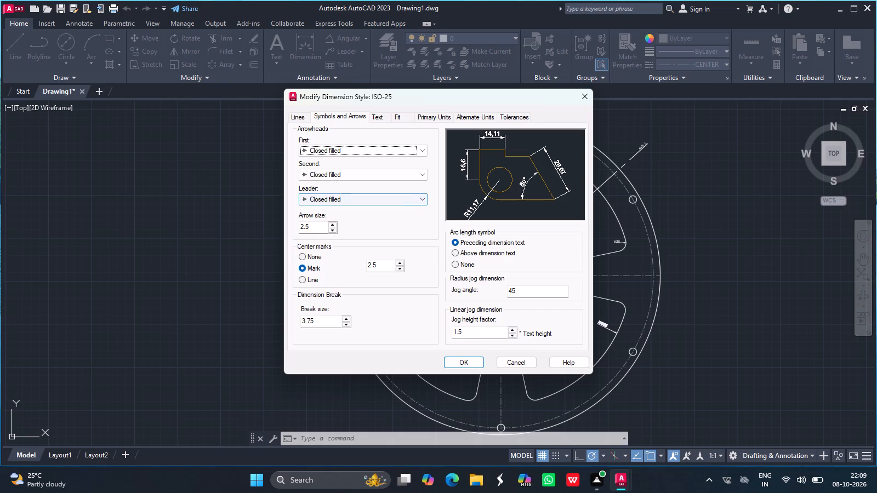
left_click_drag(385, 263, 340, 265)
key("BackSpace")
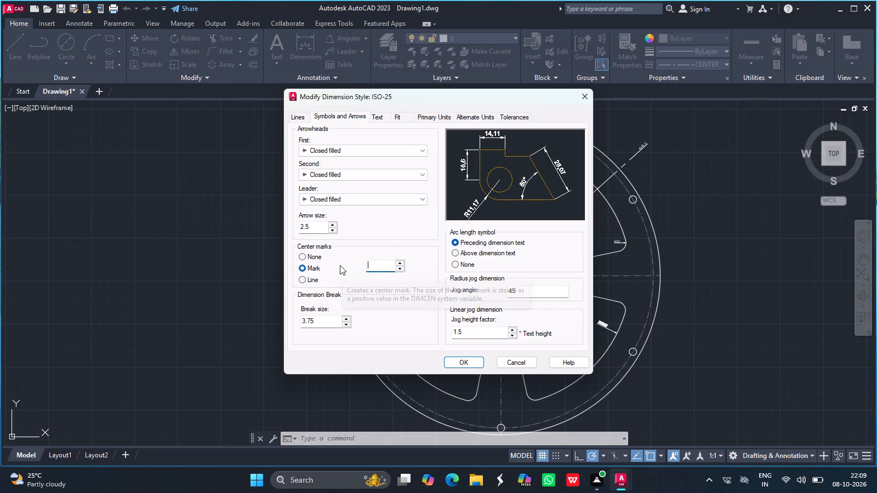
key("4")
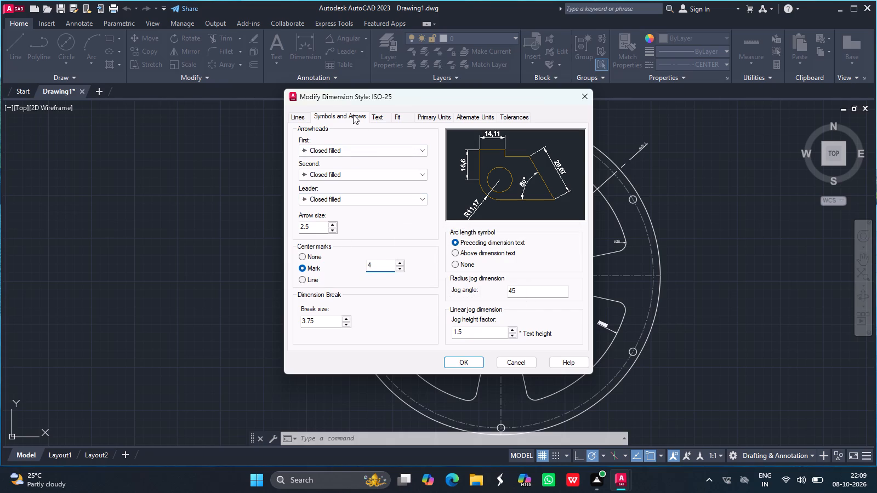
left_click(353, 114)
left_click(378, 116)
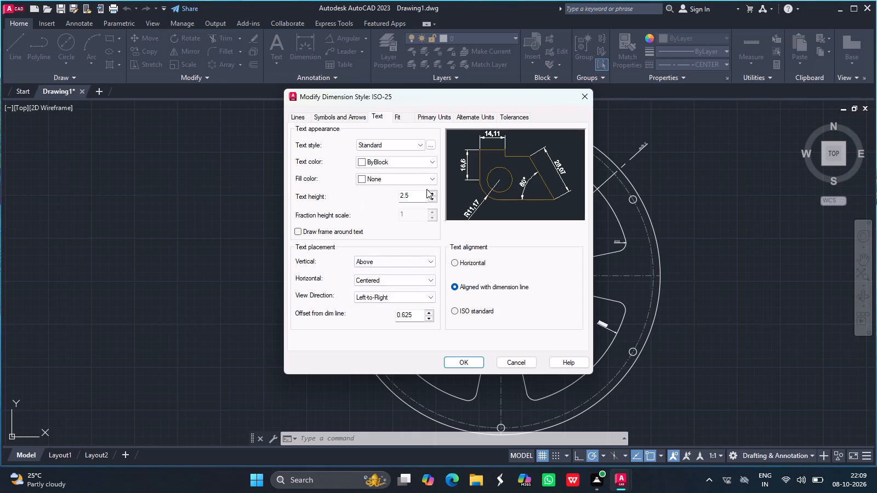
left_click_drag(414, 194, 364, 196)
key("BackSpace")
key("4")
left_click(464, 363)
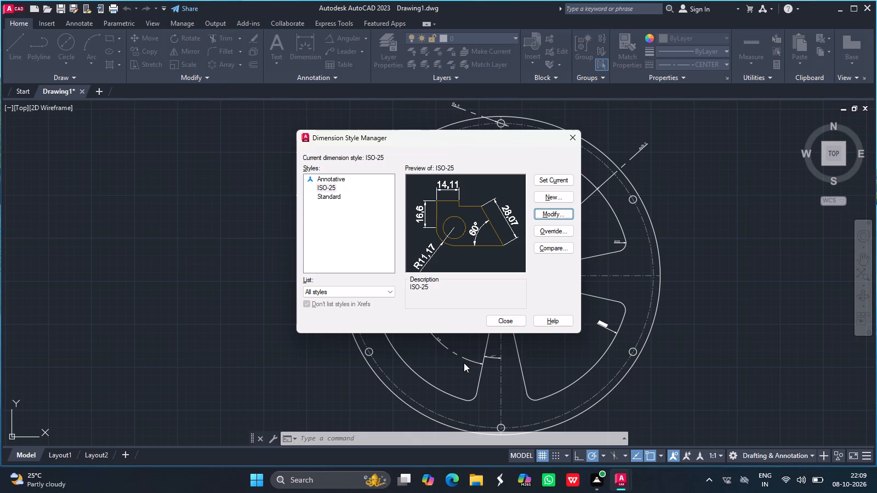
left_click(506, 319)
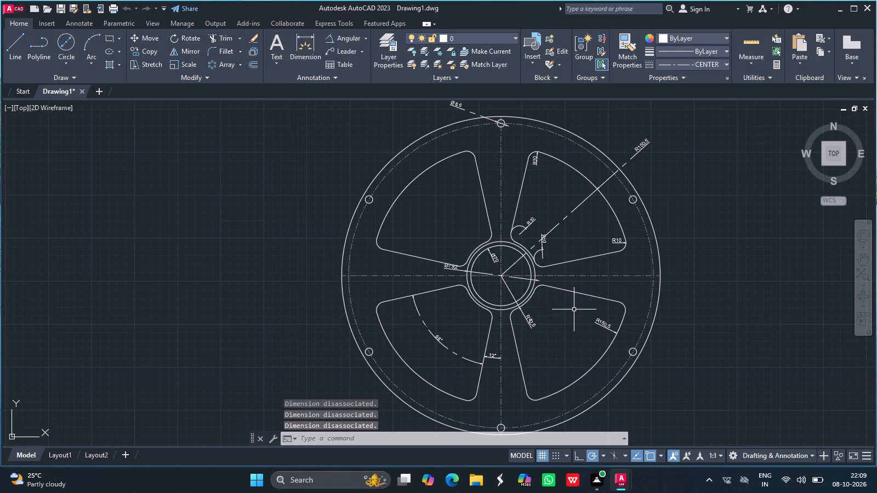
Examine the dimension text on the wheel up close, and return to a view of the whole drawing.
scroll(574, 309, "up", 1, "ctrl")
scroll(574, 309, "down", 1, "ctrl")
scroll(574, 309, "up", 1, "ctrl")
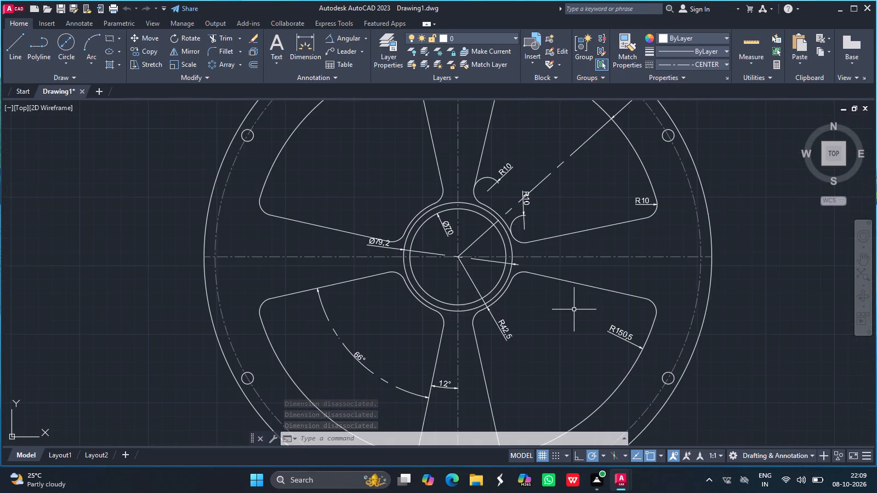
scroll(574, 309, "up", 2, "ctrl")
scroll(574, 309, "down", 1, "ctrl")
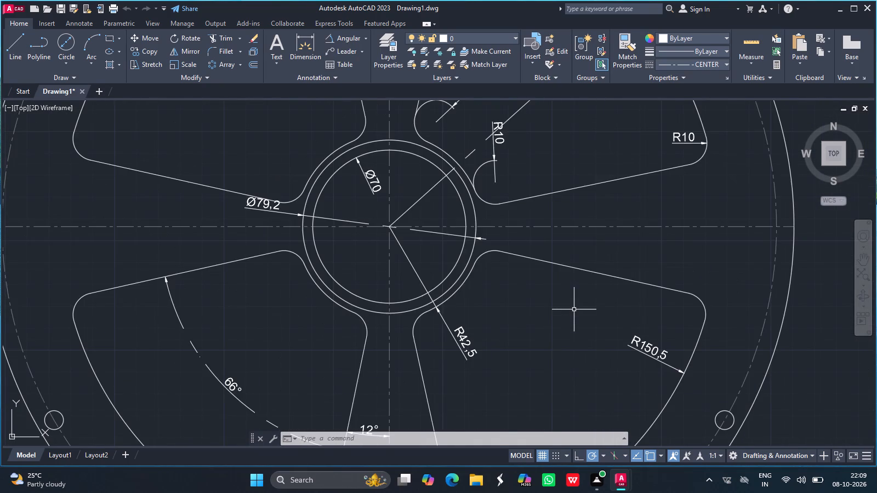
scroll(574, 309, "up", 6, "ctrl")
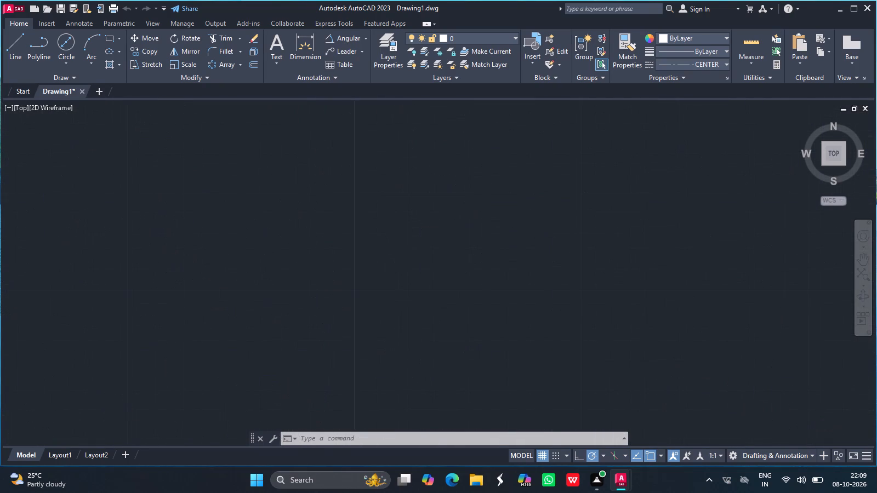
scroll(574, 309, "up", 4, "ctrl")
scroll(574, 309, "down", 4, "ctrl")
scroll(561, 311, "up", 3, "ctrl")
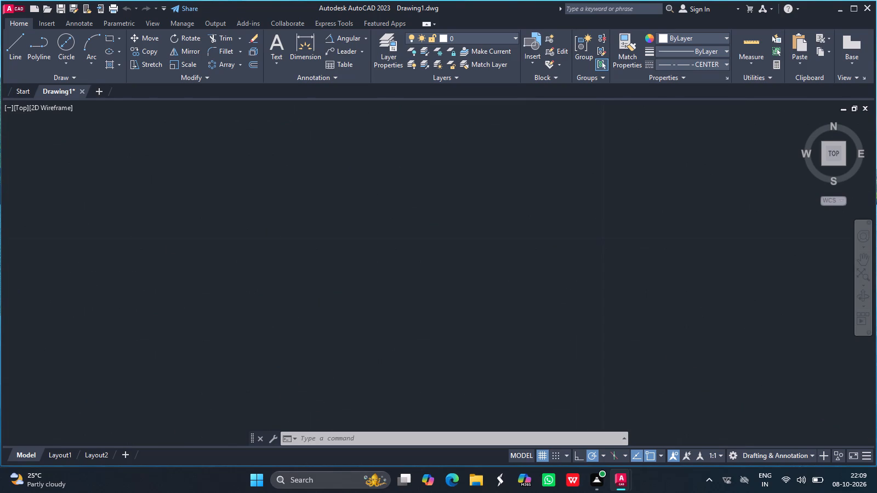
scroll(561, 311, "down", 2, "ctrl")
scroll(561, 311, "up", 8, "ctrl")
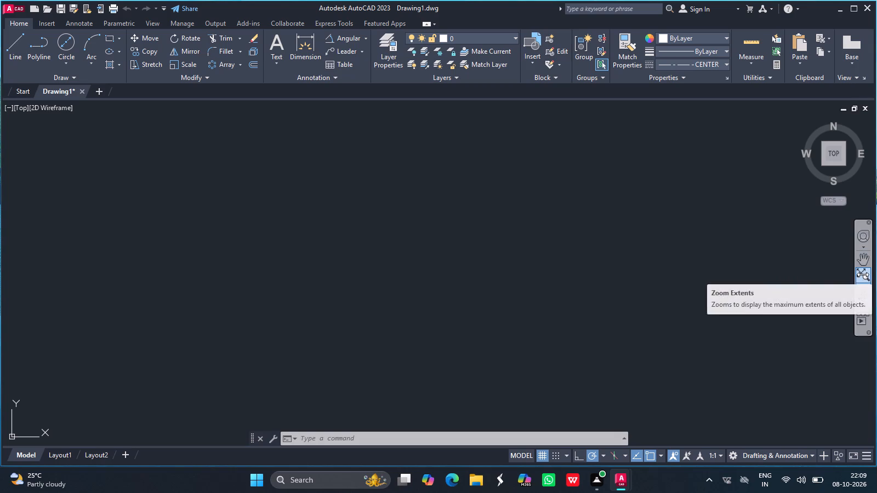
left_click(863, 275)
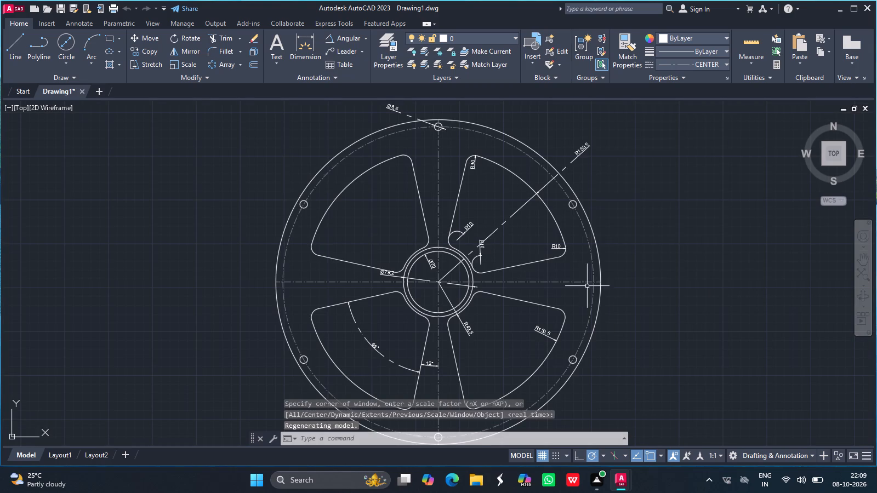
scroll(659, 297, "down", 1, "ctrl")
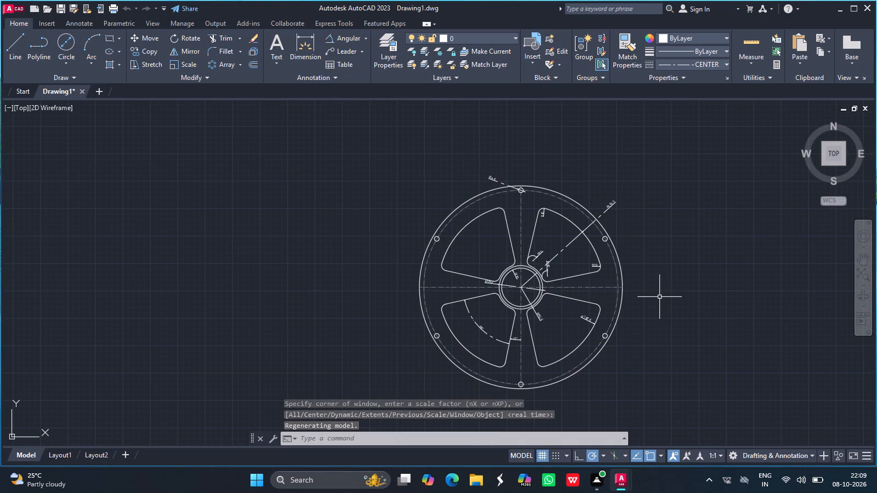
Save the drawing in the Fuji folder within Documents under the file name P127.dwg.
key("ctrl+s")
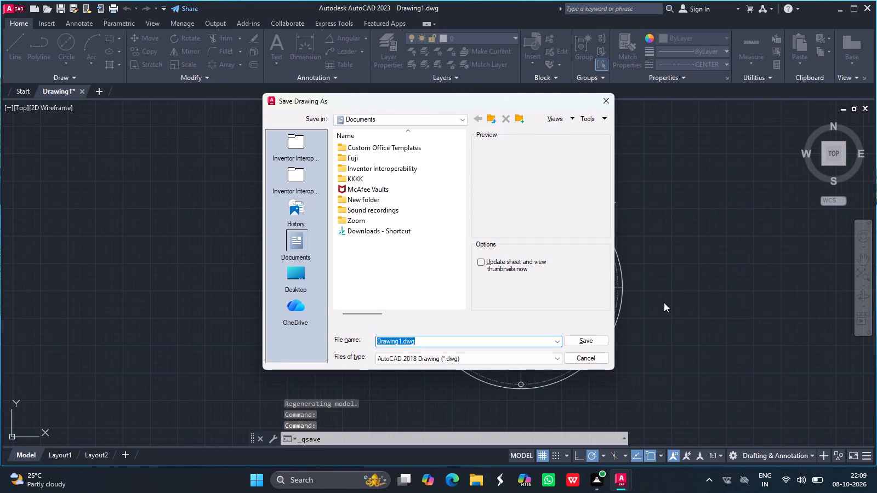
double_click(377, 154)
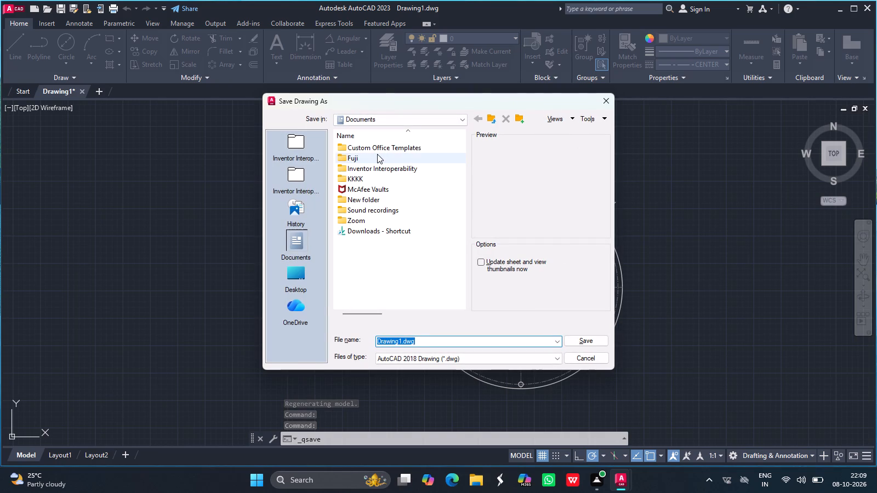
scroll(382, 240, "down", 20)
scroll(382, 240, "down", 20)
scroll(382, 240, "down", 20)
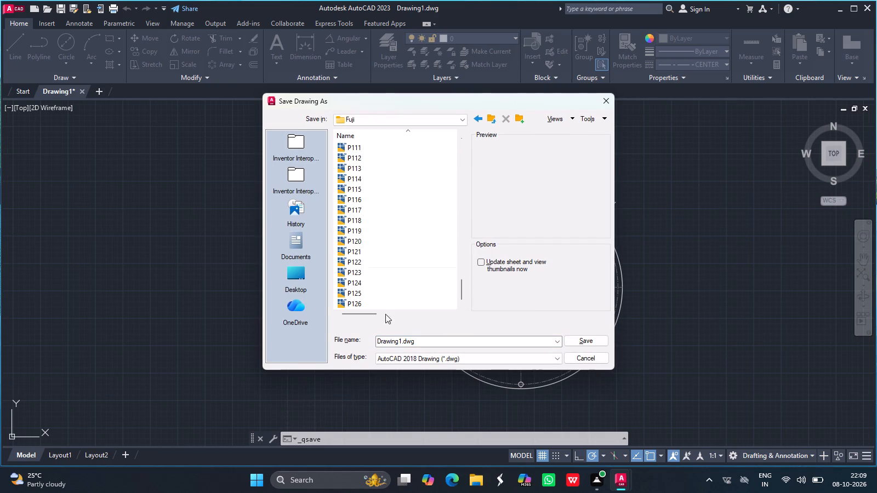
left_click(420, 341)
key("Right")
key("Left")
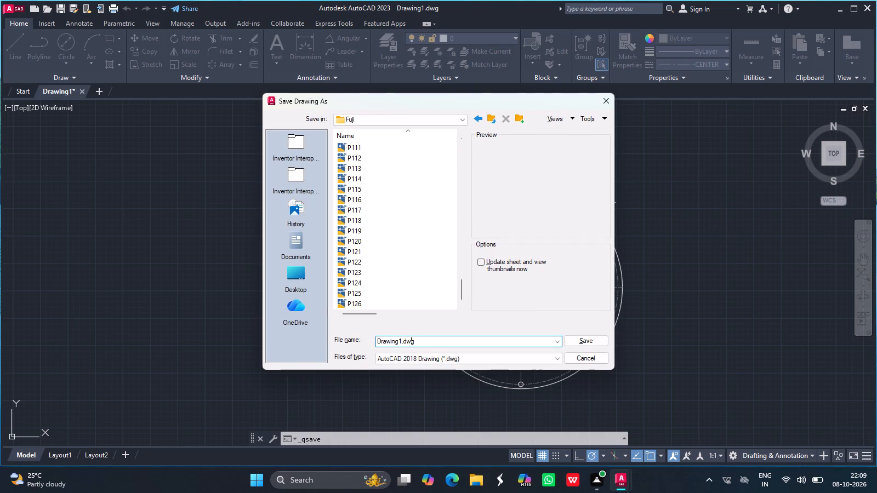
key("Left")
key("Left")
key("Left")
key("BackSpace")
key("BackSpace")
key("BackSpace")
key("BackSpace")
key("BackSpace")
key("BackSpace")
key("BackSpace")
key("BackSpace")
key("BackSpace")
key("BackSpace")
key("BackSpace")
key("BackSpace")
key("BackSpace")
key("BackSpace")
key("BackSpace")
key("BackSpace")
key("BackSpace")
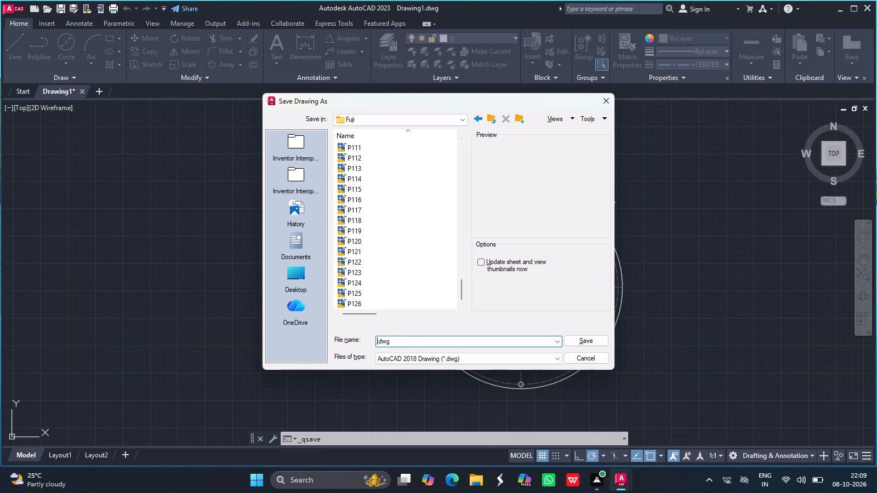
key("shift+p")
type("127")
left_click(584, 339)
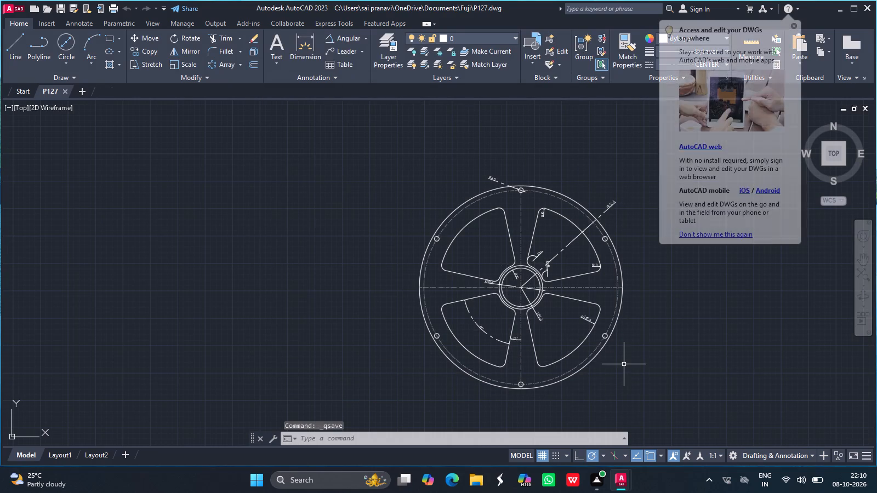
Set up a plot with DWG To PDF.pc3, centred, in landscape orientation, with a window plot area enclosing the whole wheel.
key("ctrl+p")
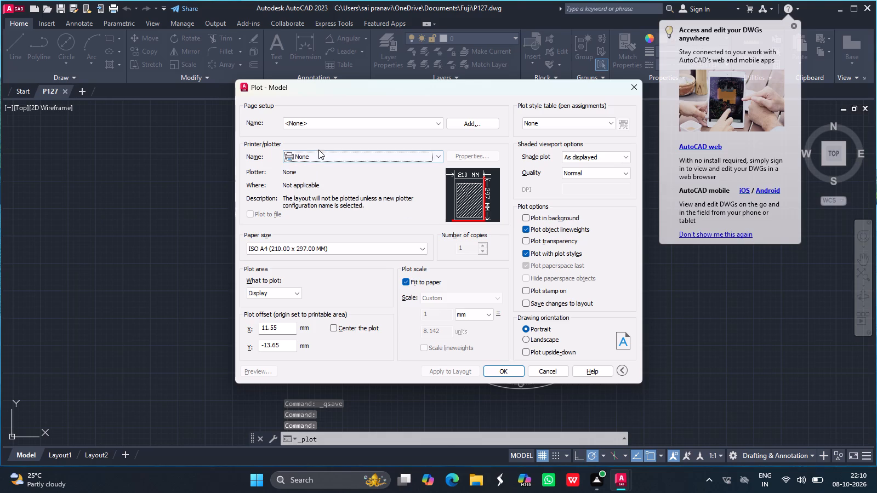
left_click(320, 156)
left_click(329, 284)
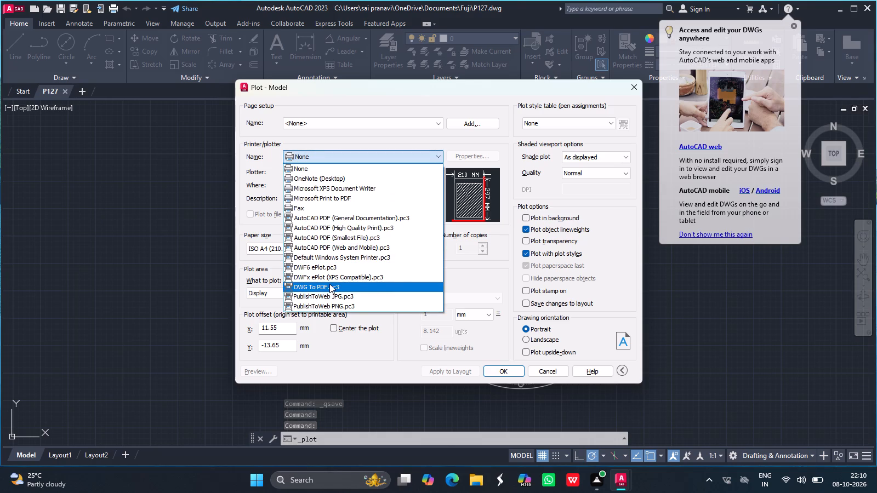
left_click(333, 330)
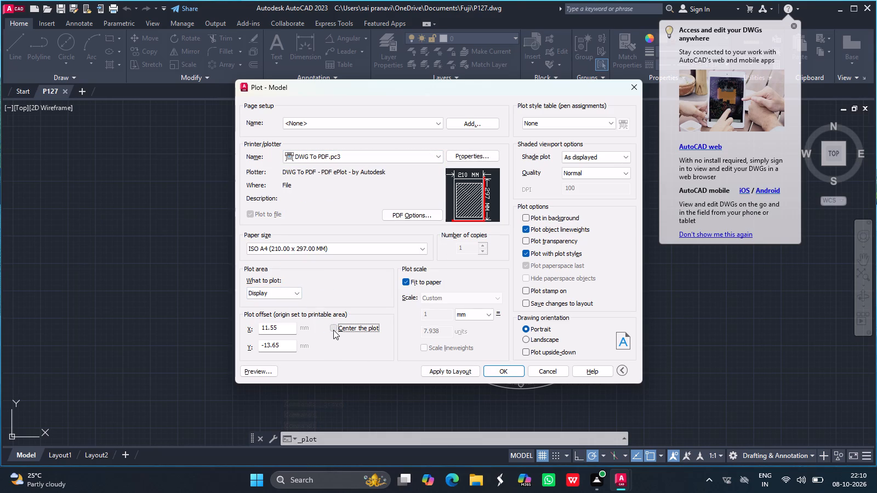
left_click(527, 339)
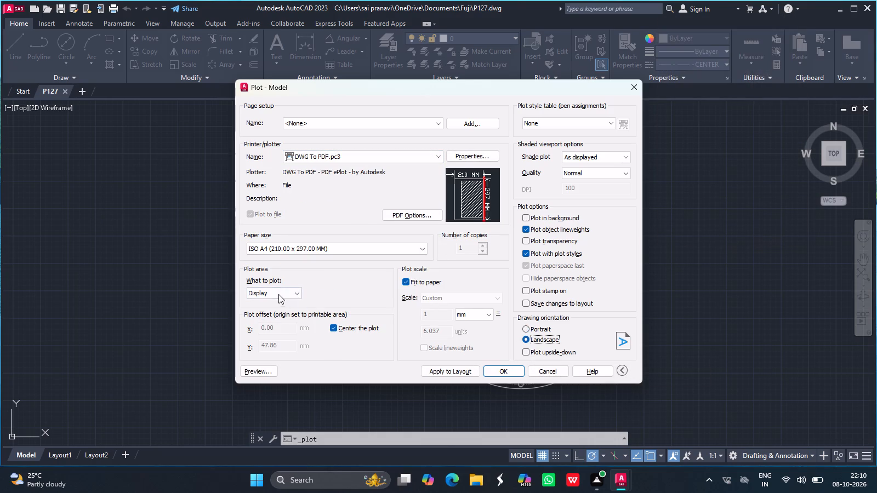
left_click_drag(277, 293, 270, 326)
left_click(270, 326)
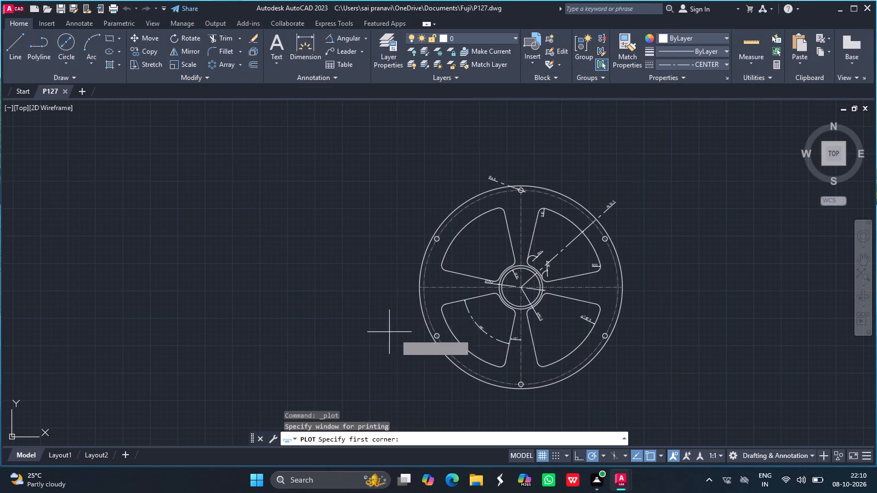
left_click(415, 167)
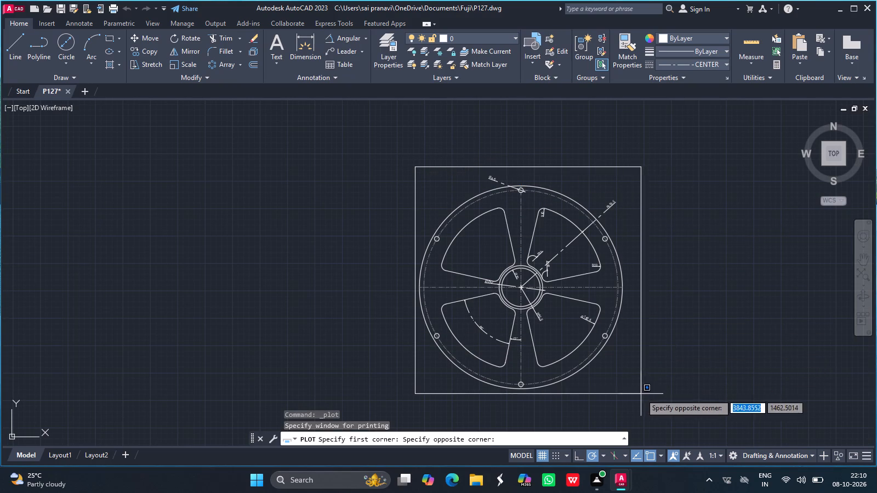
left_click(642, 399)
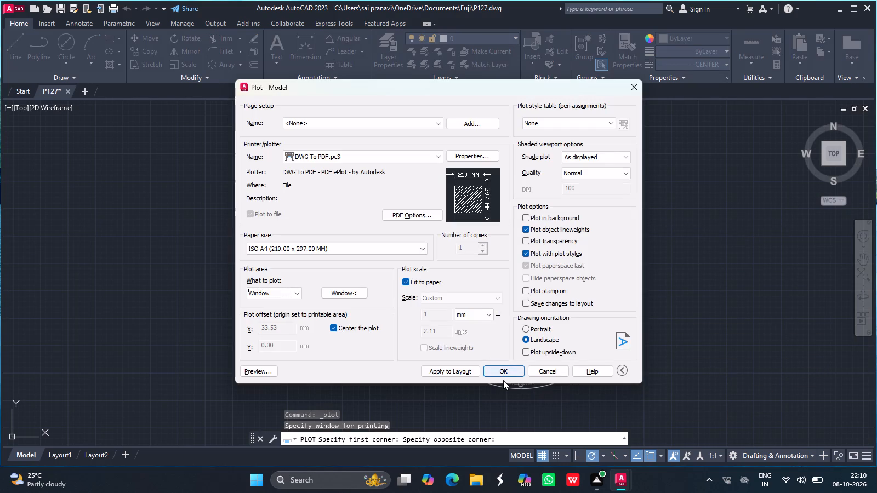
Run the plot and save the PDF as P127-Model.pdf in the Fuji folder.
left_click(503, 380)
left_click(505, 374)
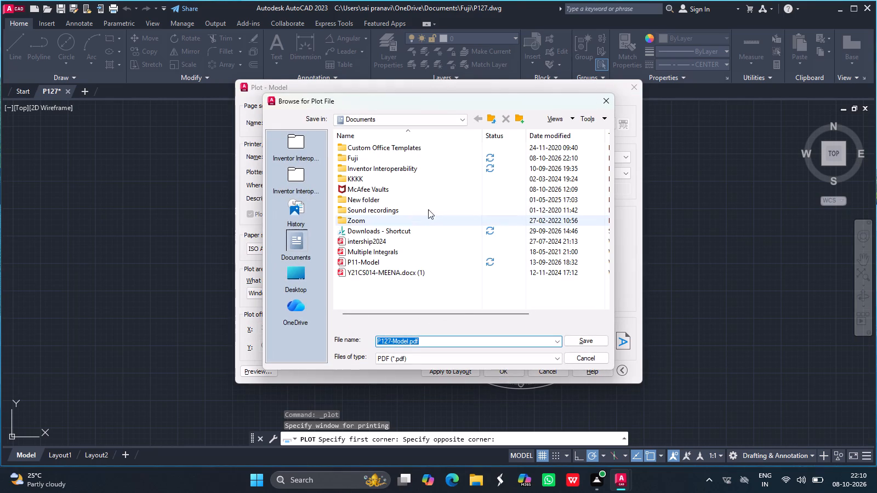
double_click(374, 160)
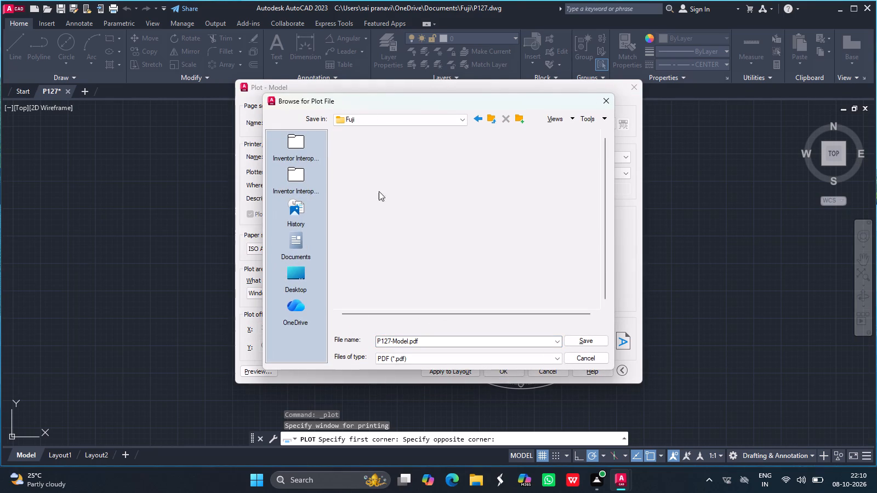
left_click(589, 342)
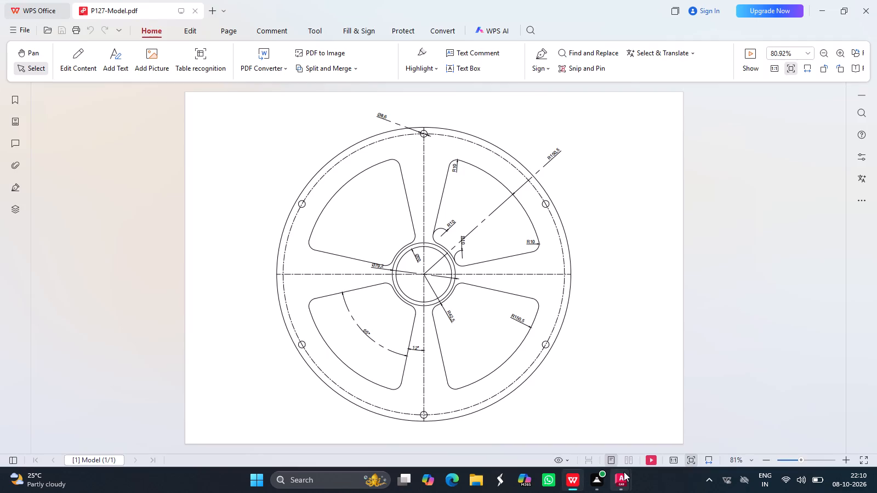
Switch from the PDF viewer back to AutoCAD and enter logf to look up and choose a log file command.
left_click(623, 425)
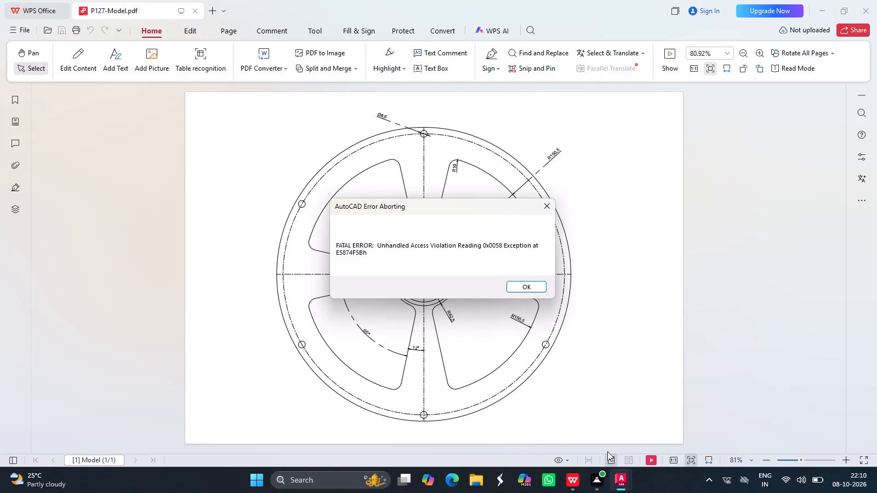
left_click(618, 416)
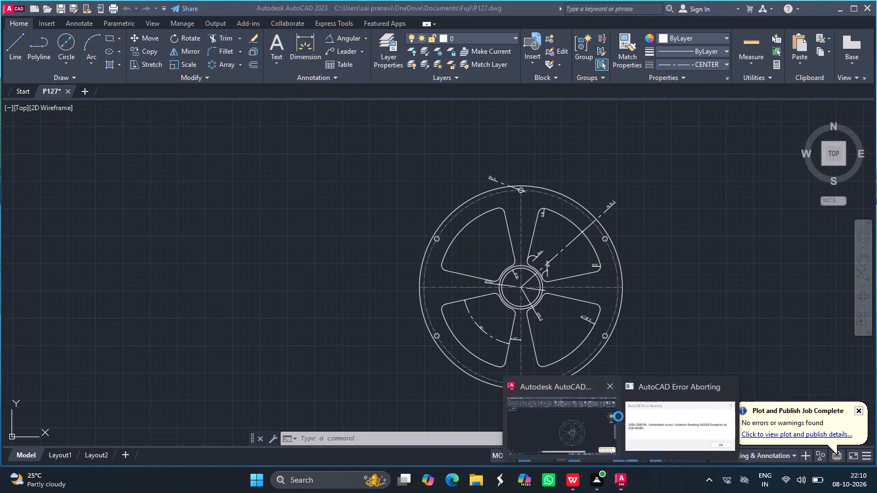
left_click(548, 441)
type("logf")
left_click(315, 412)
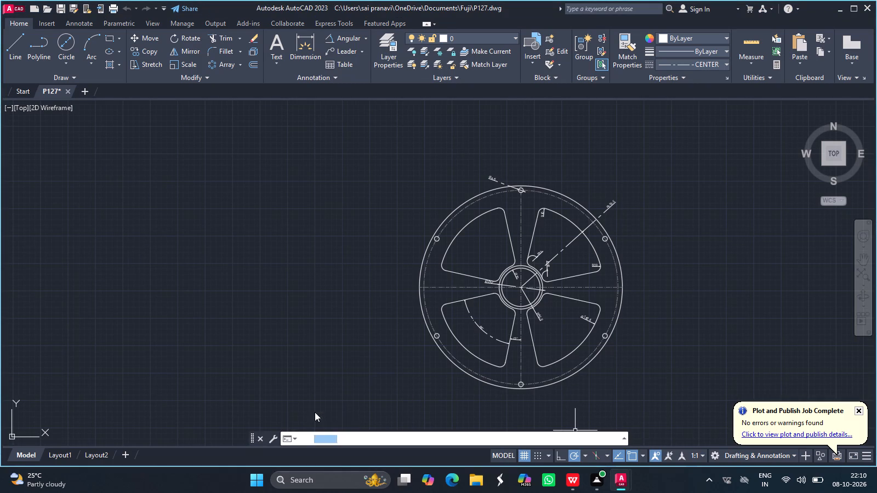